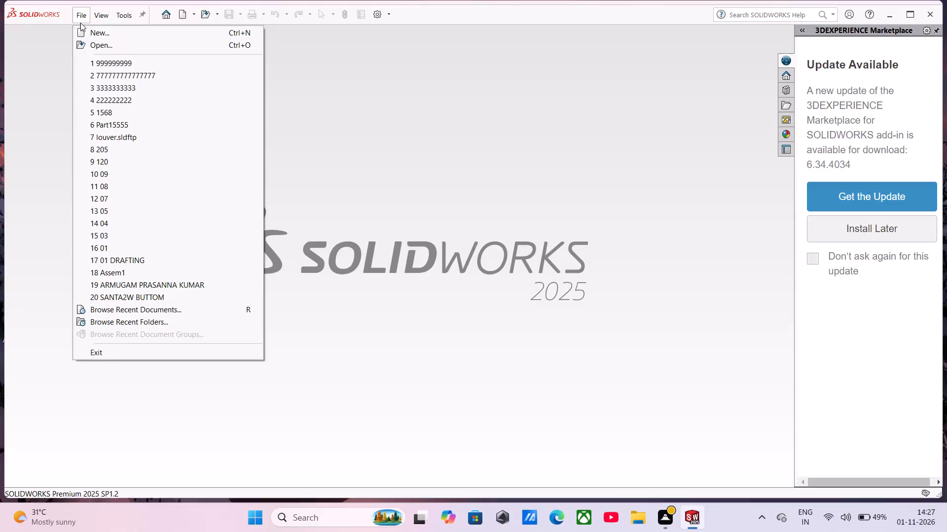
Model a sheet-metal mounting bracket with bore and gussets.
Create a new part document.
left_click(85, 29)
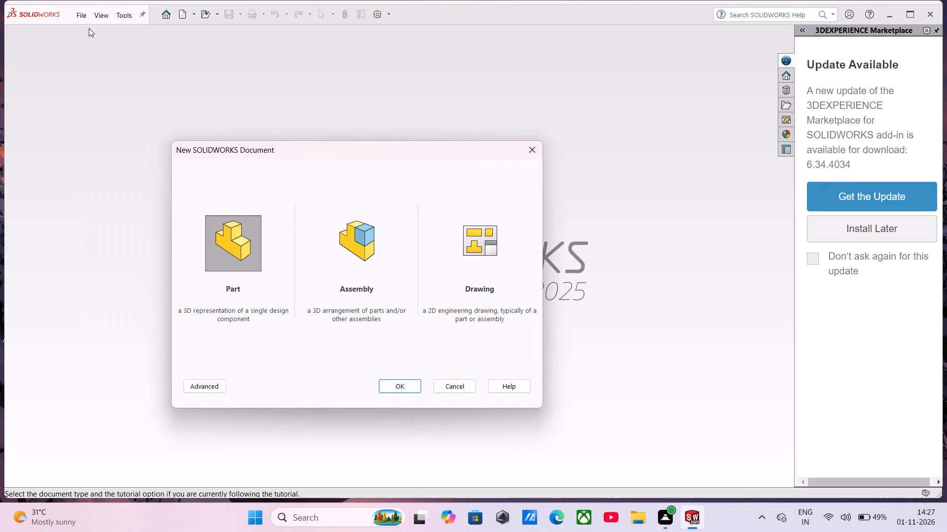
key("Return")
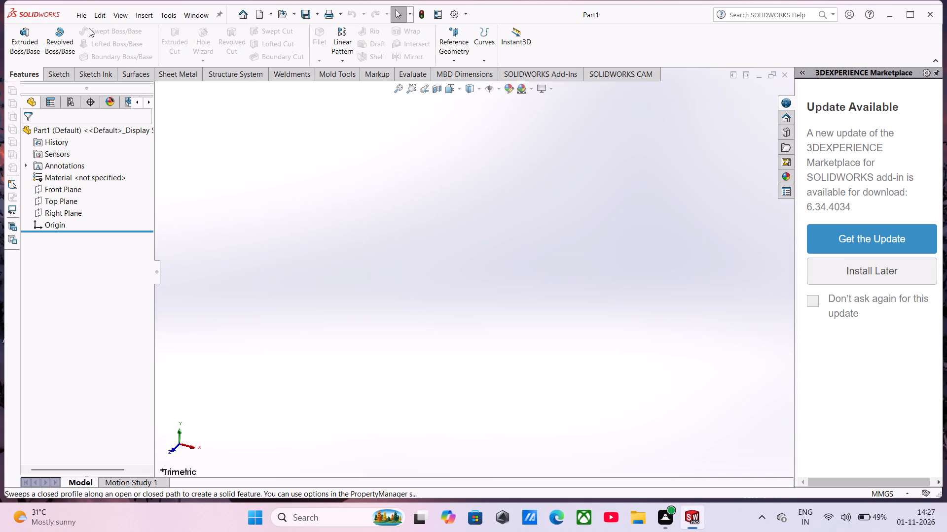
On the Front Plane, sketch a horizontal line about 56 mm long running left from the origin.
left_click(50, 72)
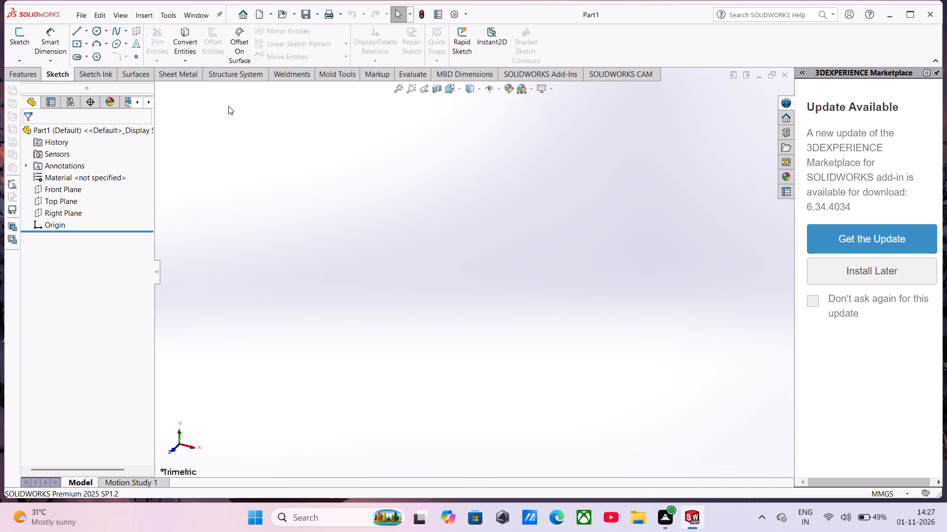
left_click(88, 31)
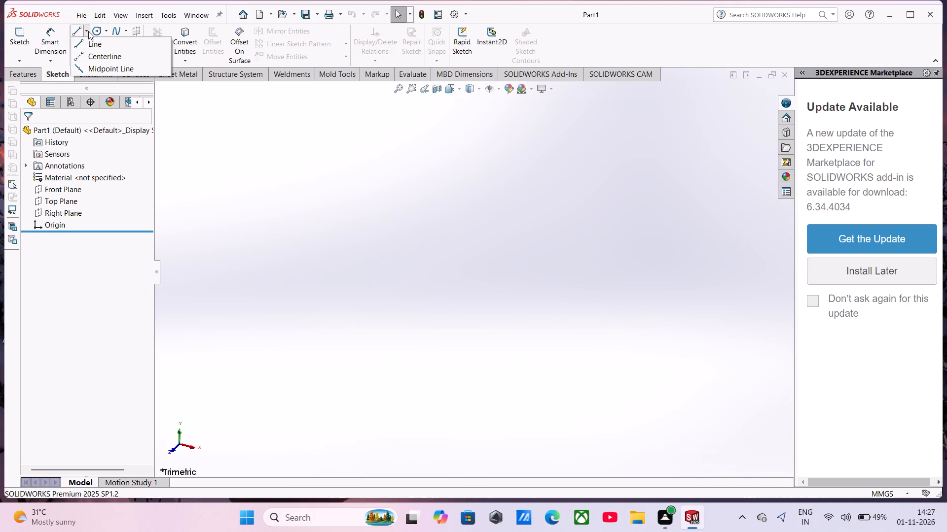
left_click(97, 44)
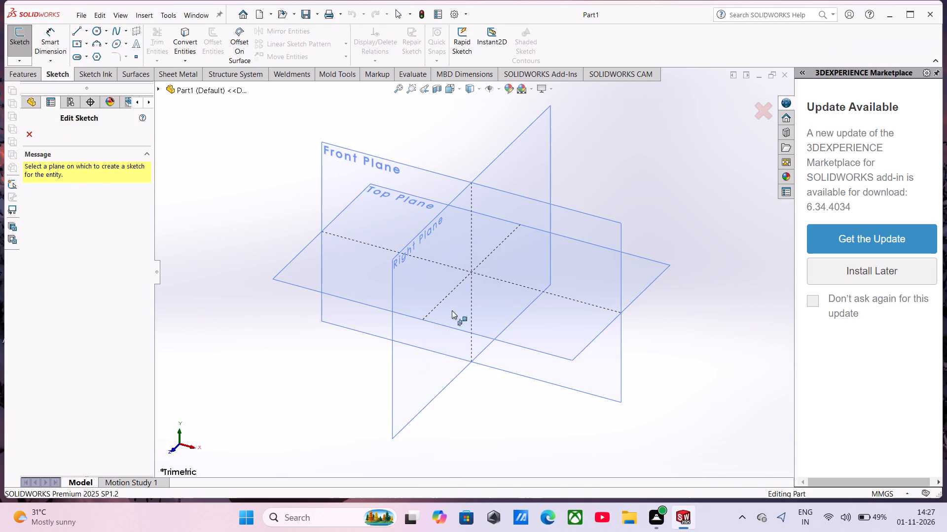
left_click(572, 216)
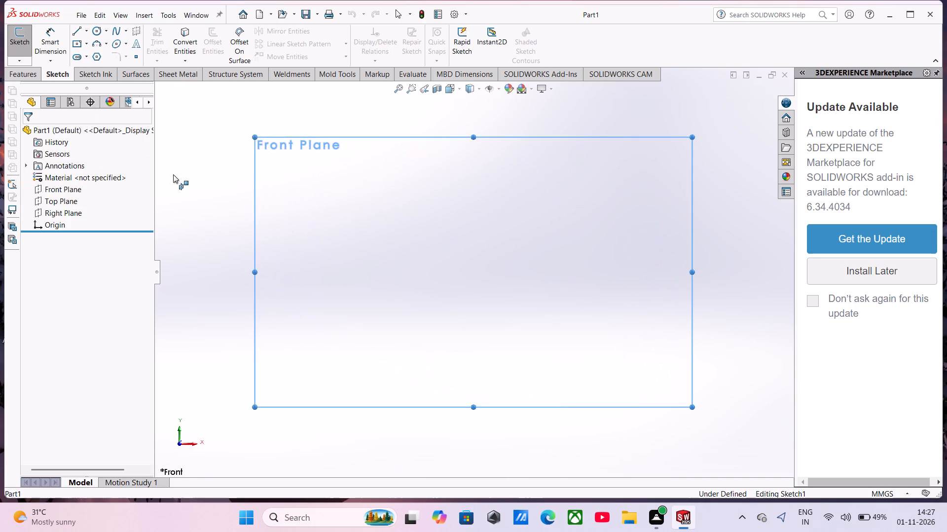
left_click(72, 36)
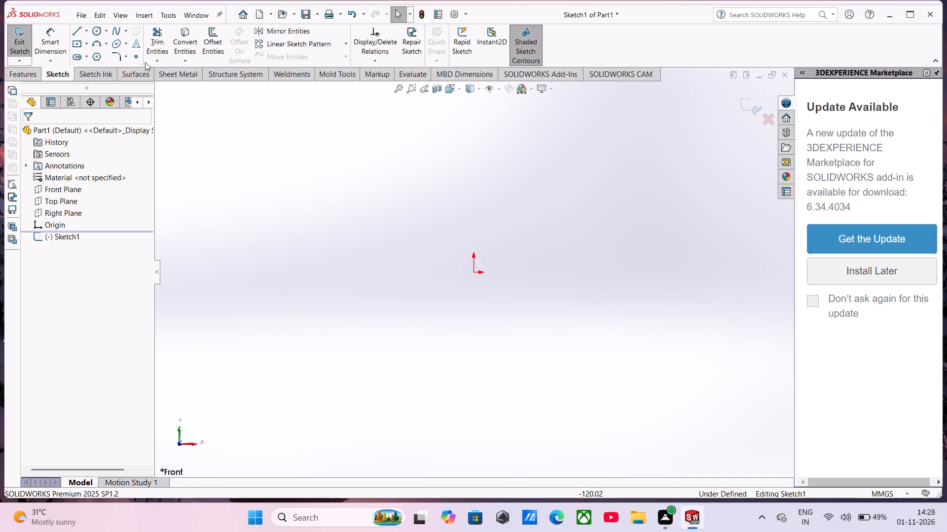
left_click(77, 31)
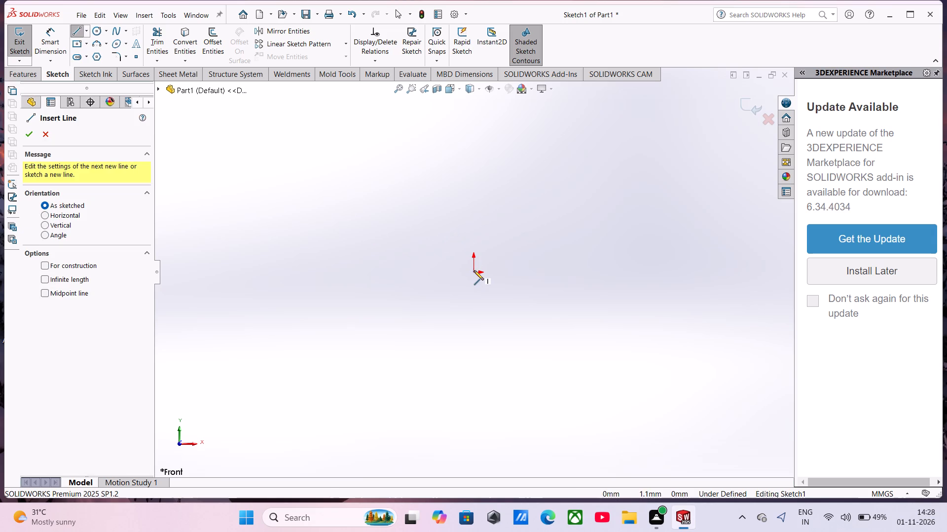
left_click(475, 271)
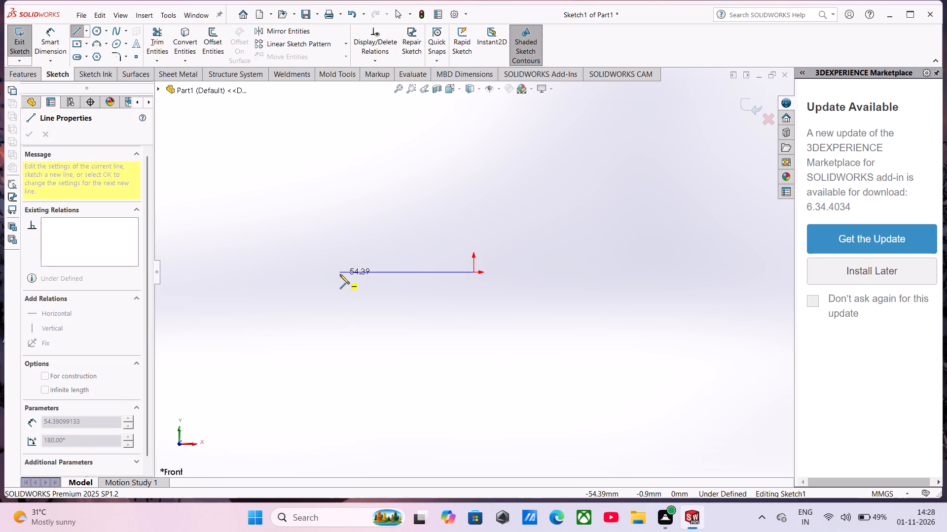
left_click(336, 271)
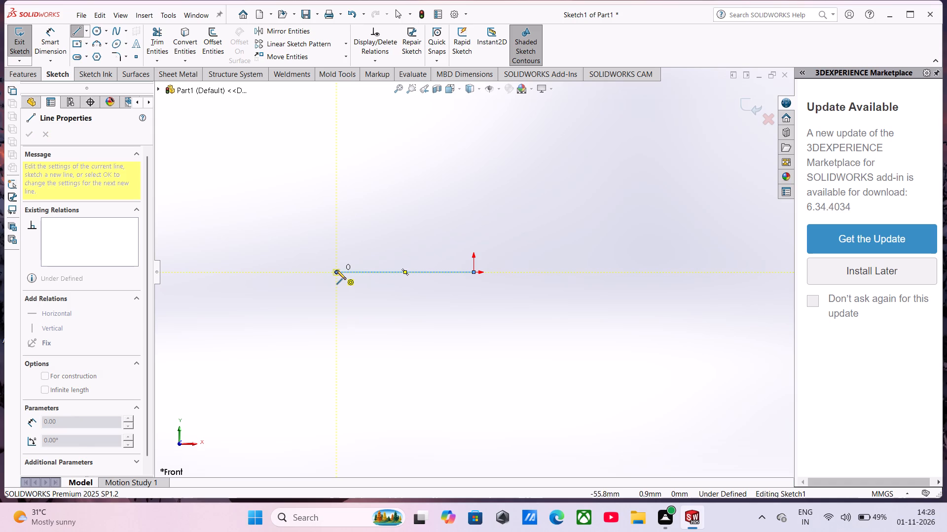
Dimension the horizontal line below it and set its length to 30 mm.
left_click(46, 46)
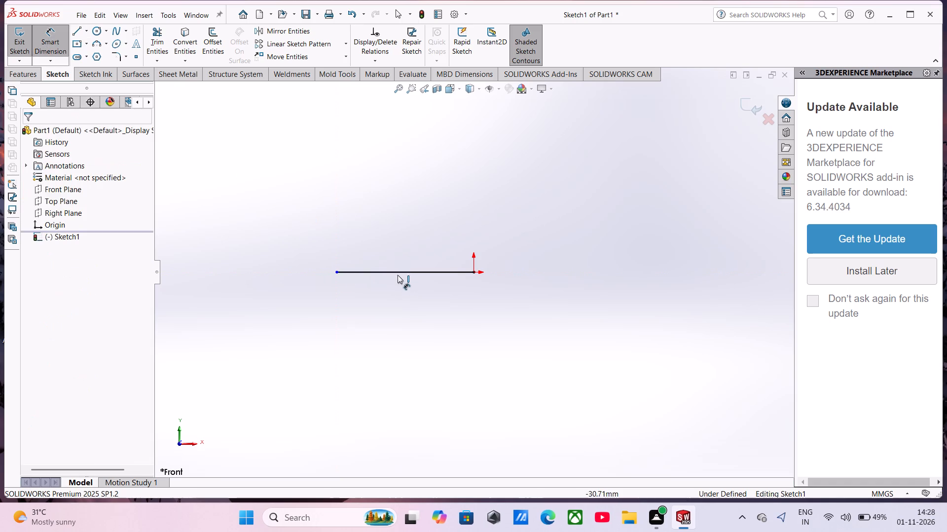
left_click(395, 274)
left_click(409, 337)
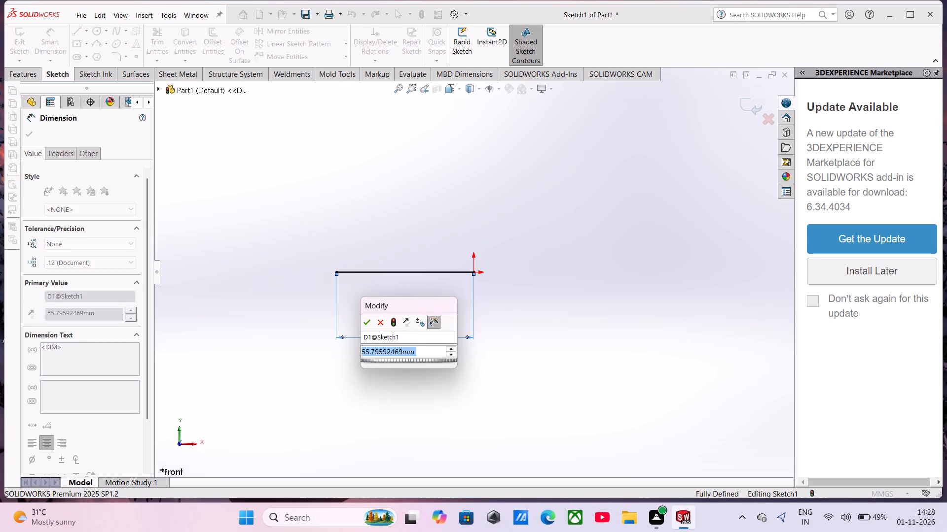
type("30")
key("Return")
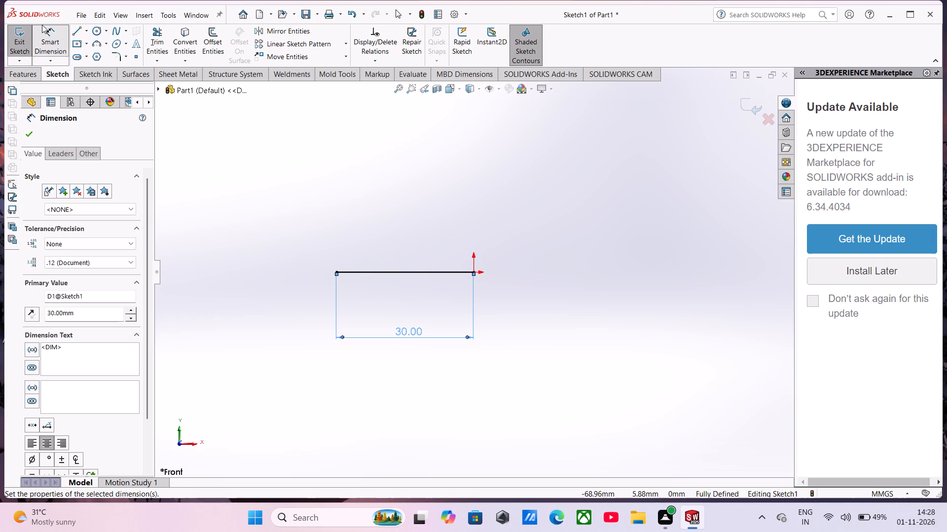
Sketch a vertical line about 37 mm long going up from the origin.
left_click(73, 32)
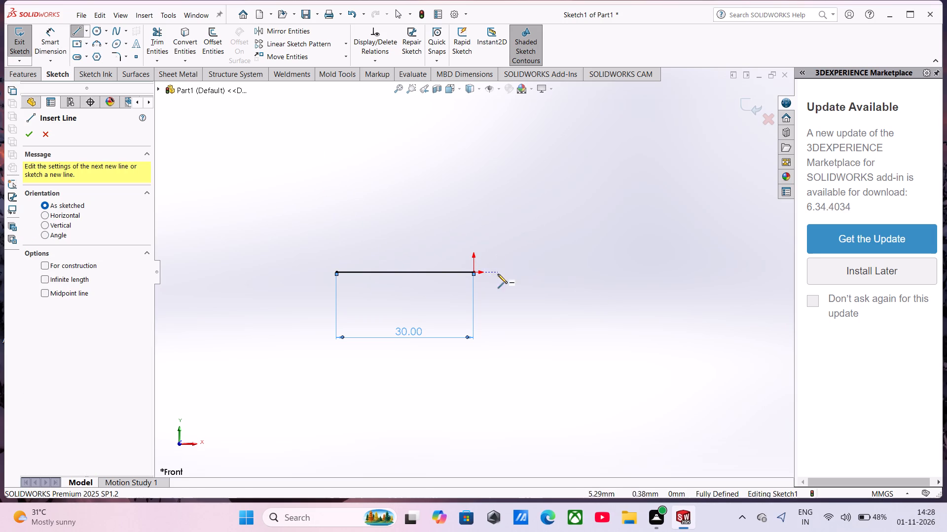
left_click(476, 271)
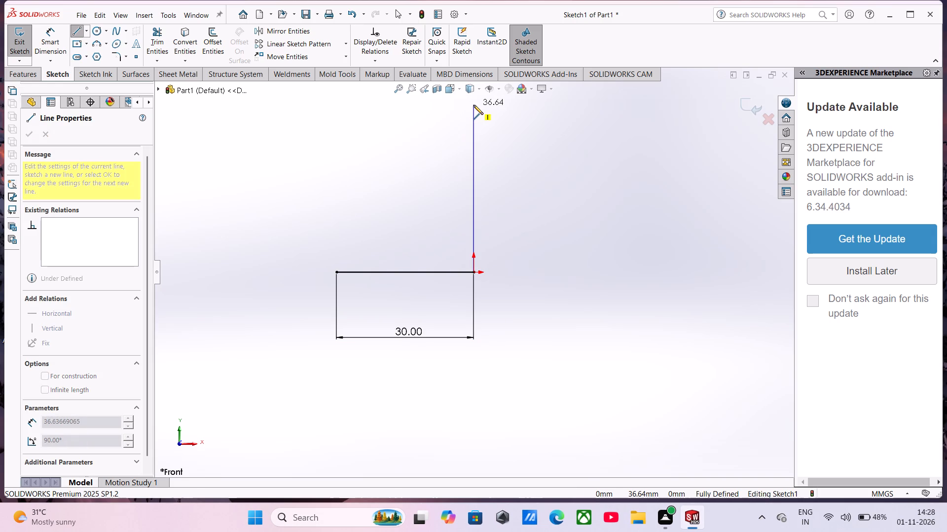
left_click(473, 105)
Dimension the vertical line on its right side and set its length to 100 mm.
left_click(58, 45)
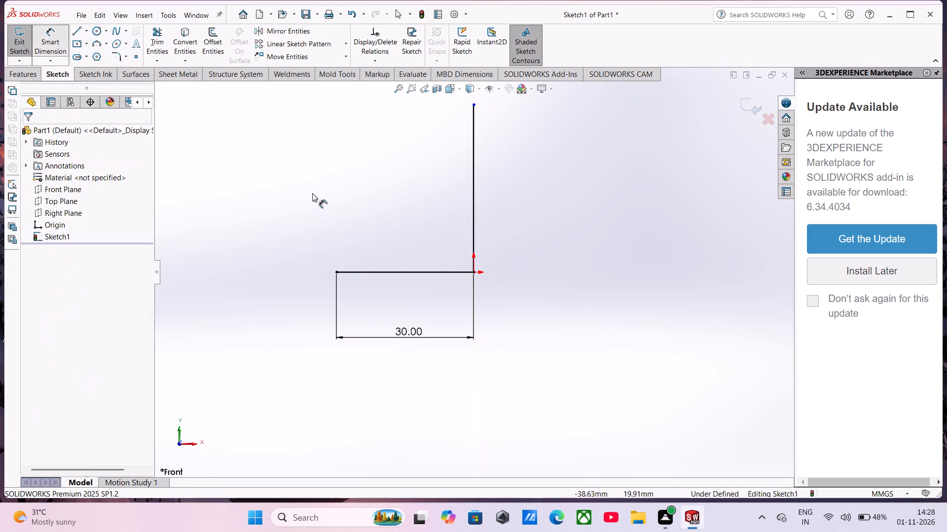
left_click(475, 220)
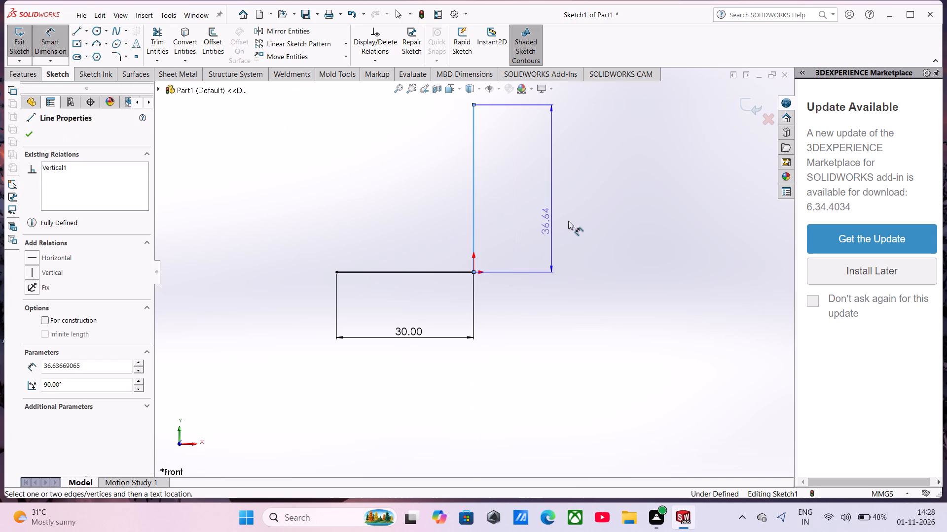
left_click(579, 221)
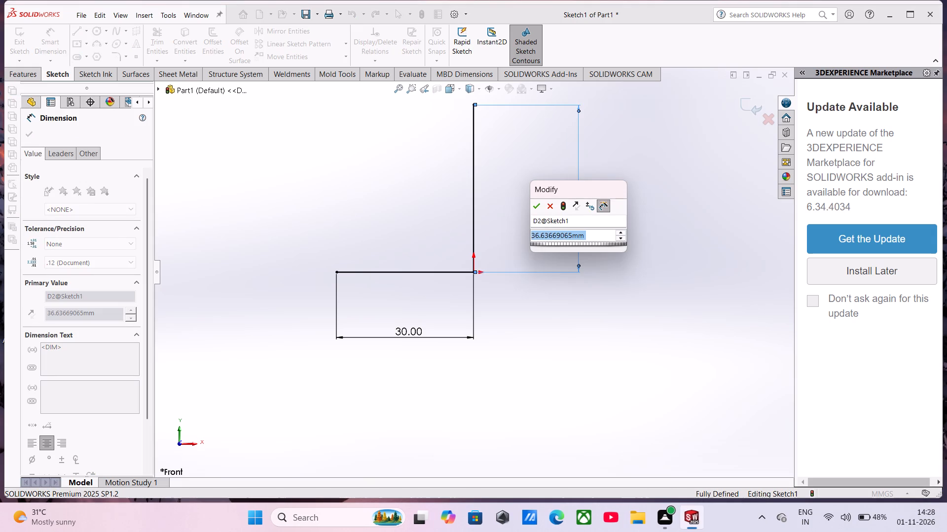
type("100")
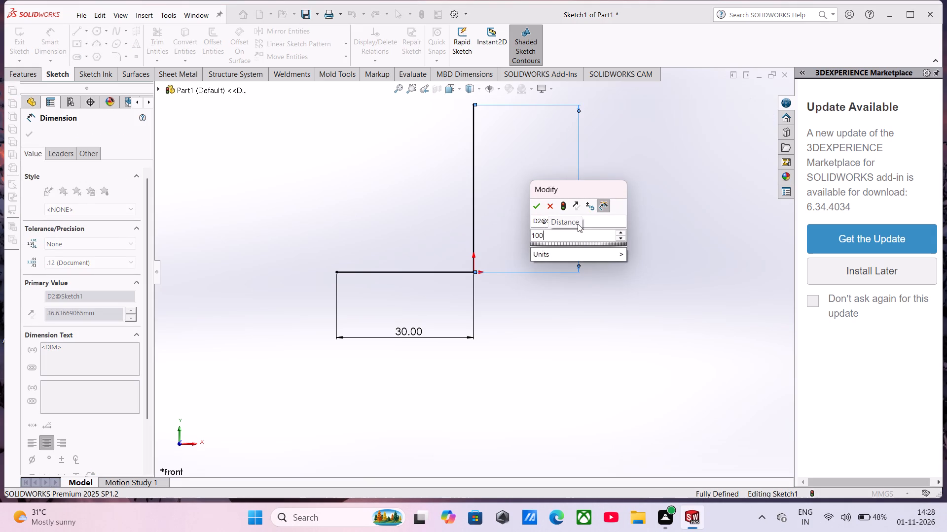
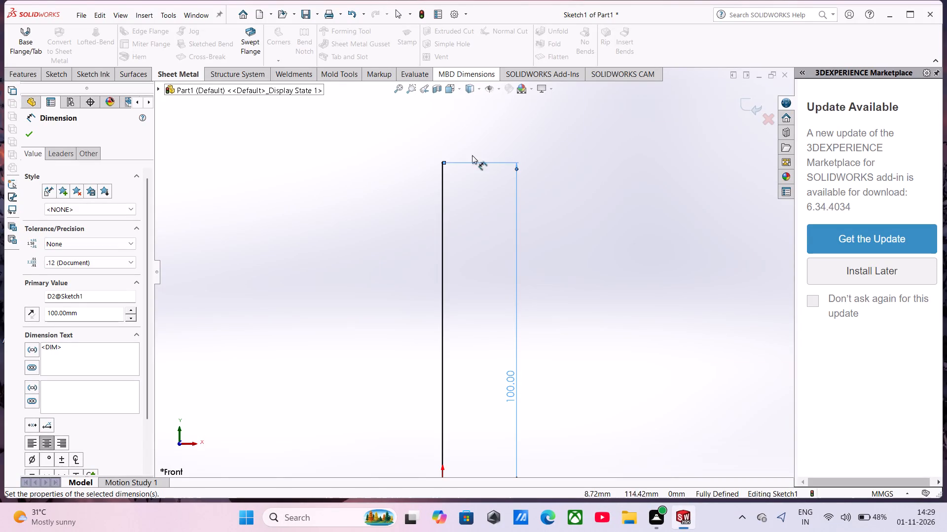
Start a sheet metal Base Flange from the L-shaped sketch and set its thickness to 1.50 mm.
scroll(479, 208, "down", 5)
scroll(476, 217, "up", 9)
scroll(473, 221, "down", 4)
scroll(442, 253, "up", 3)
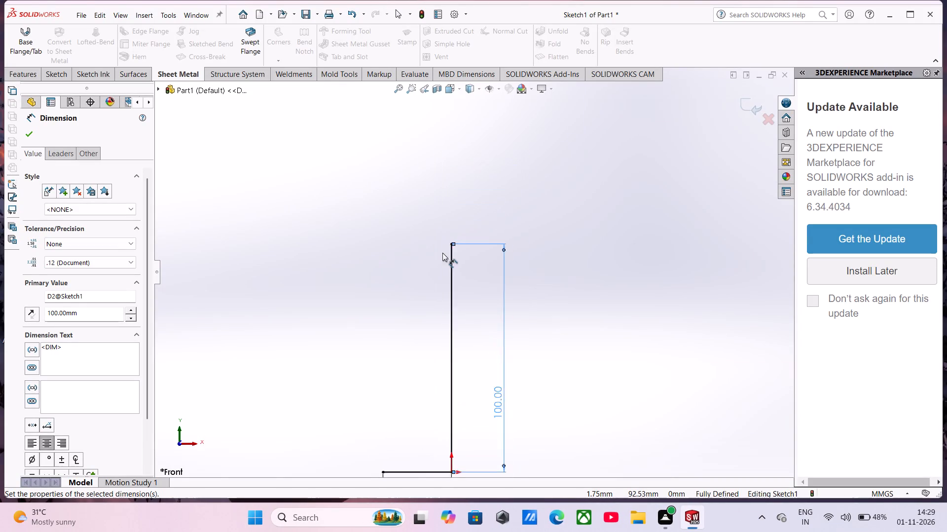
scroll(442, 253, "up", 1)
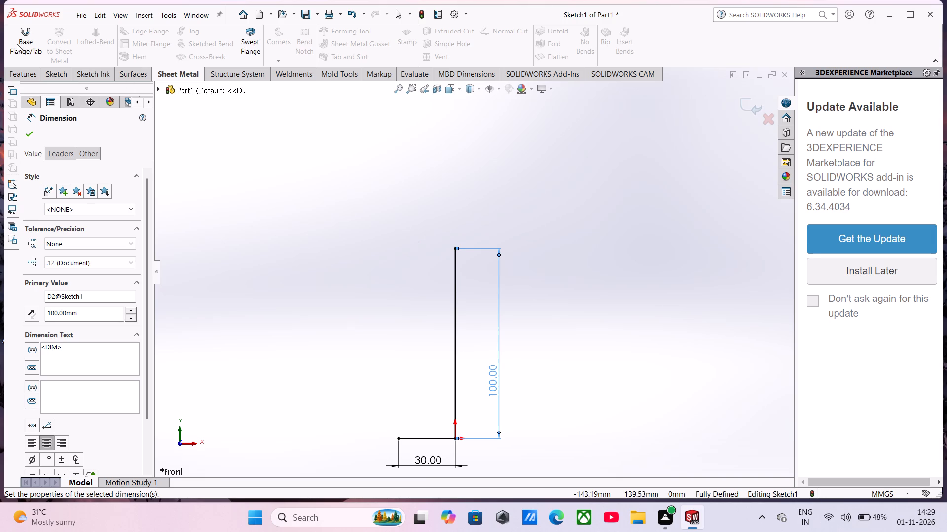
left_click(19, 43)
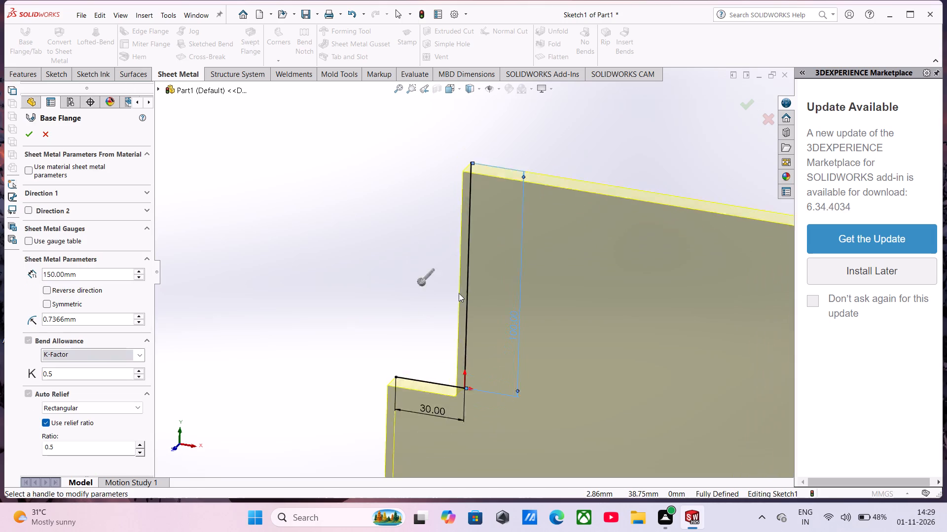
scroll(459, 293, "up", 6)
scroll(459, 293, "down", 5)
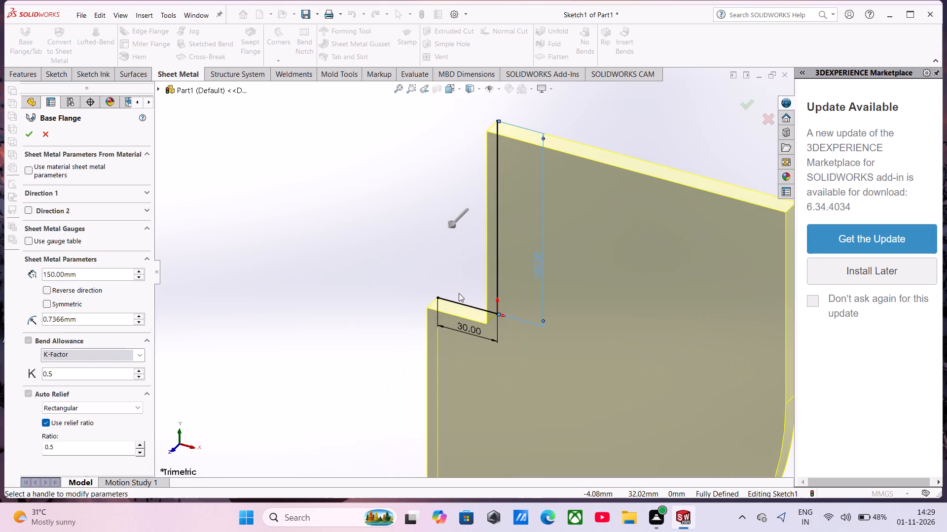
scroll(465, 299, "down", 1)
scroll(469, 303, "up", 2)
scroll(440, 271, "up", 2)
middle_click_drag(440, 270, 440, 278)
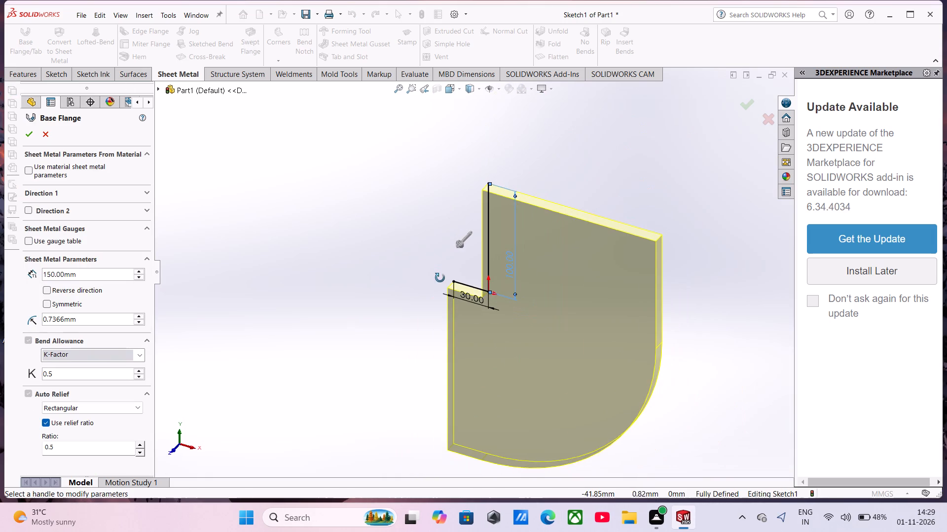
middle_click_drag(440, 278, 456, 231)
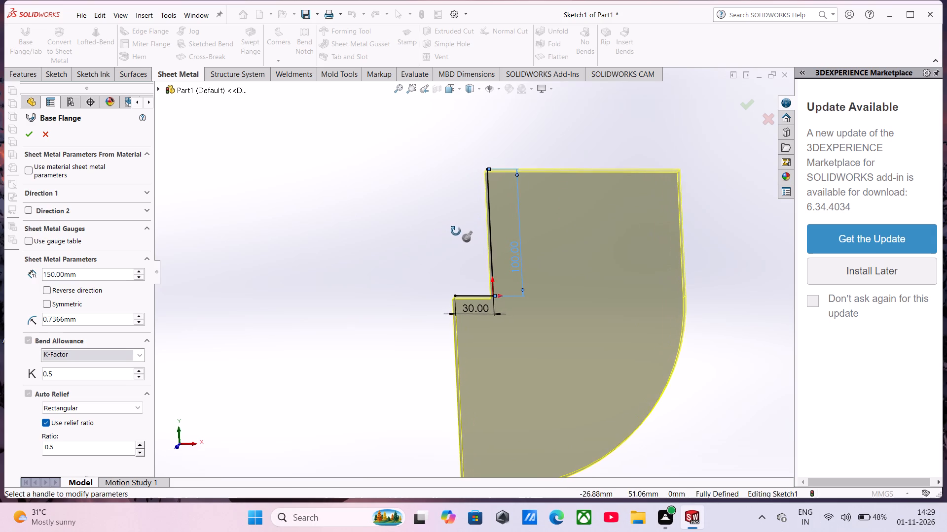
middle_click_drag(456, 231, 467, 247)
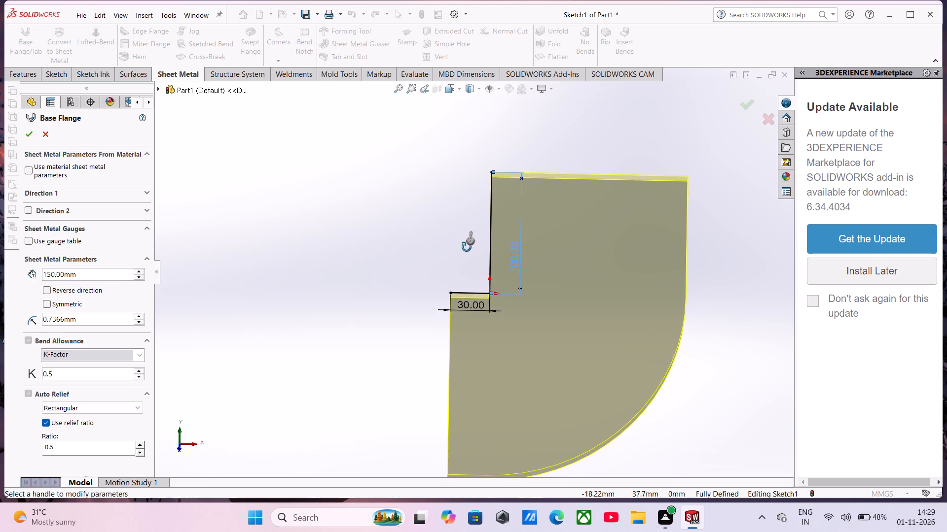
middle_click_drag(467, 247, 465, 197)
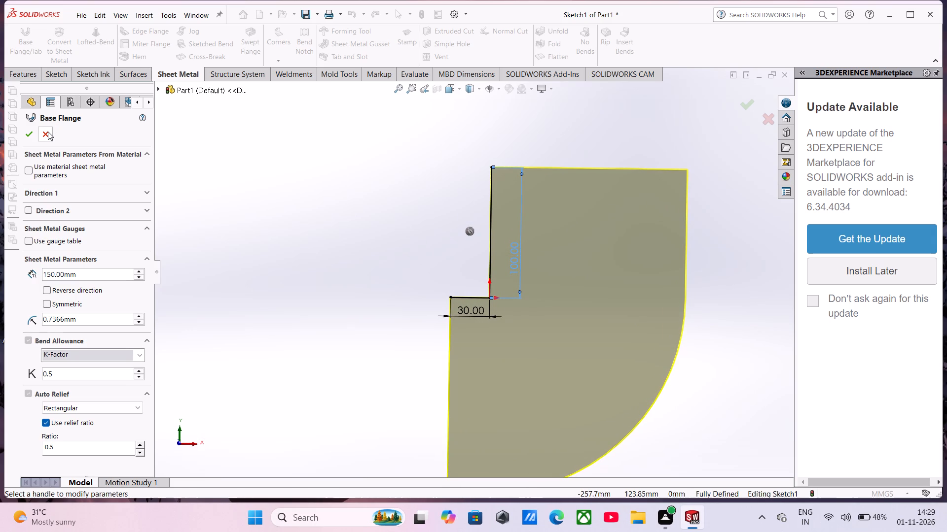
left_click_drag(98, 277, 75, 278)
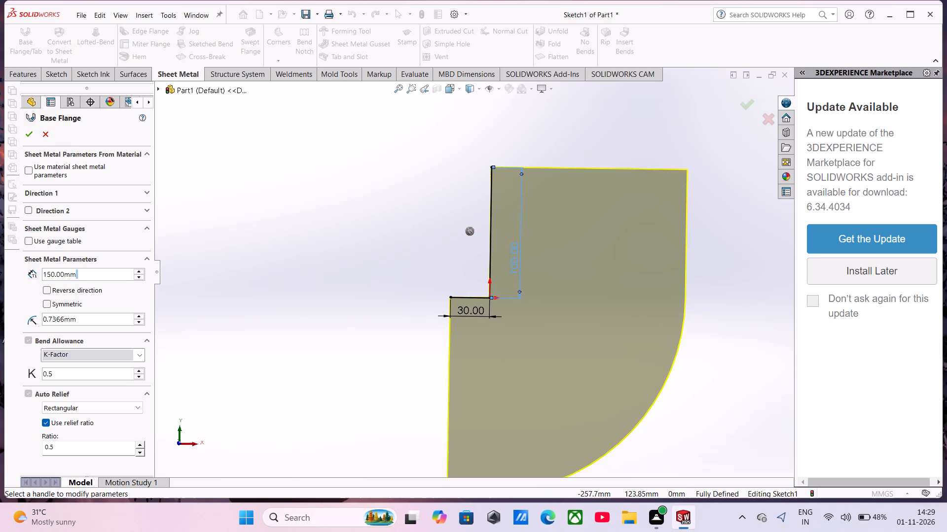
left_click_drag(75, 278, 30, 279)
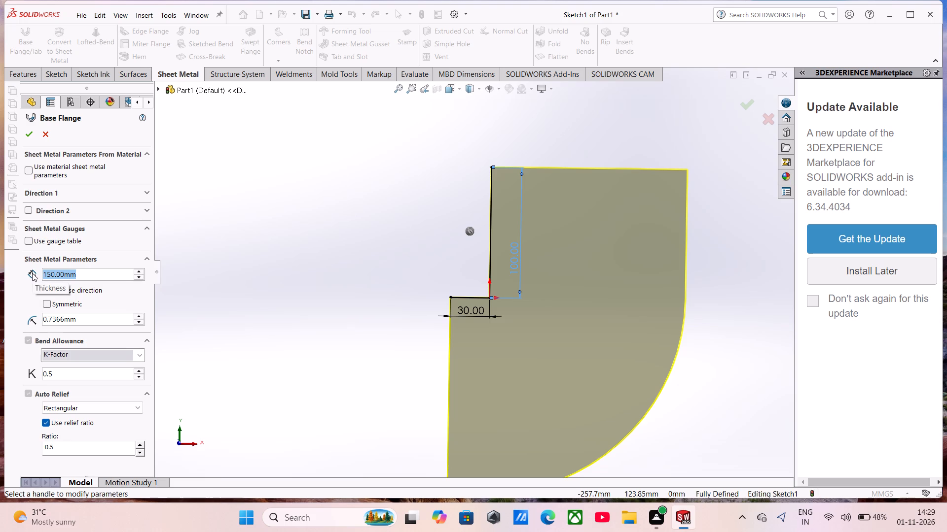
type("1.50")
key("Return")
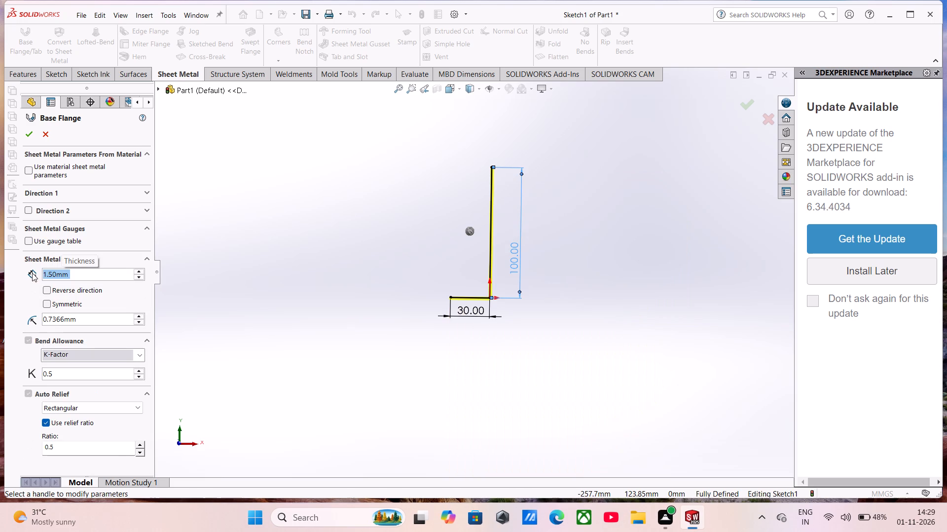
Switch the bend allowance type to Bend Allowance, make the thickness symmetric about the sketch lines, and create the base flange.
scroll(63, 350, "down", 1)
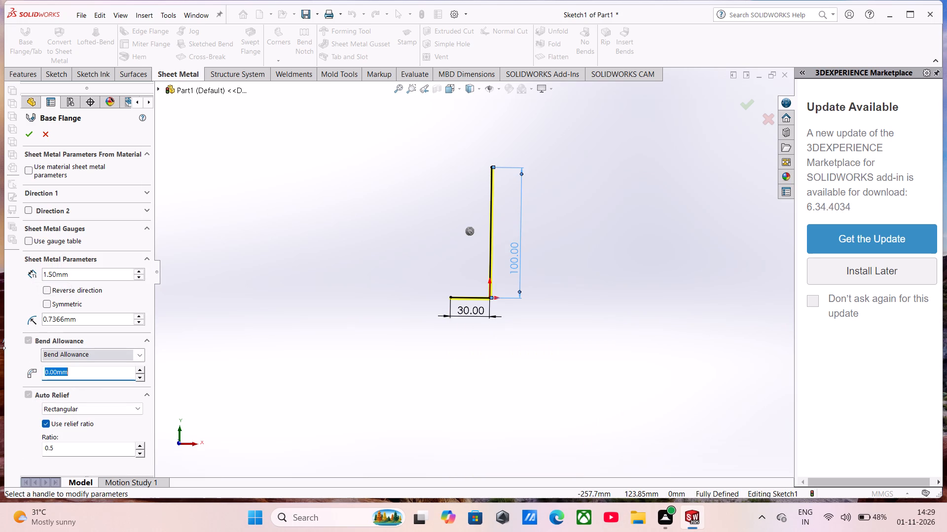
left_click(50, 305)
scroll(473, 289, "up", 1)
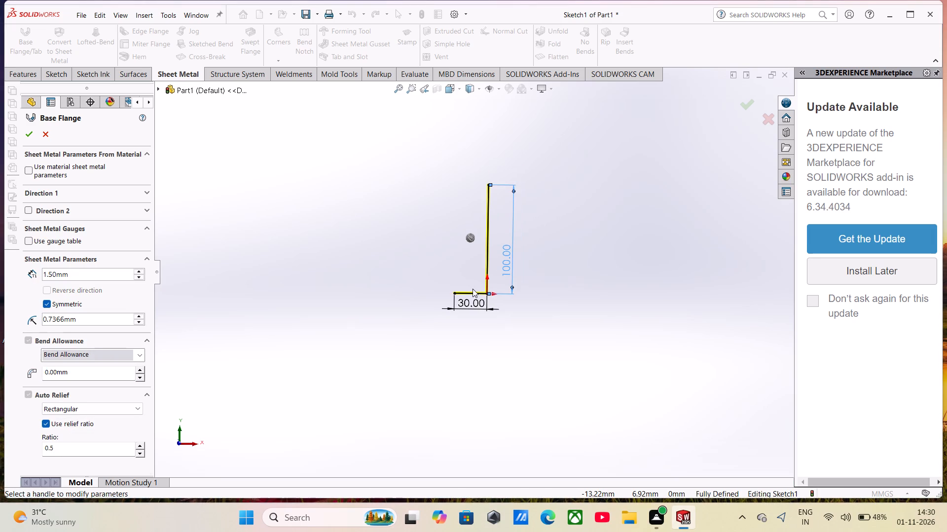
scroll(473, 289, "down", 9)
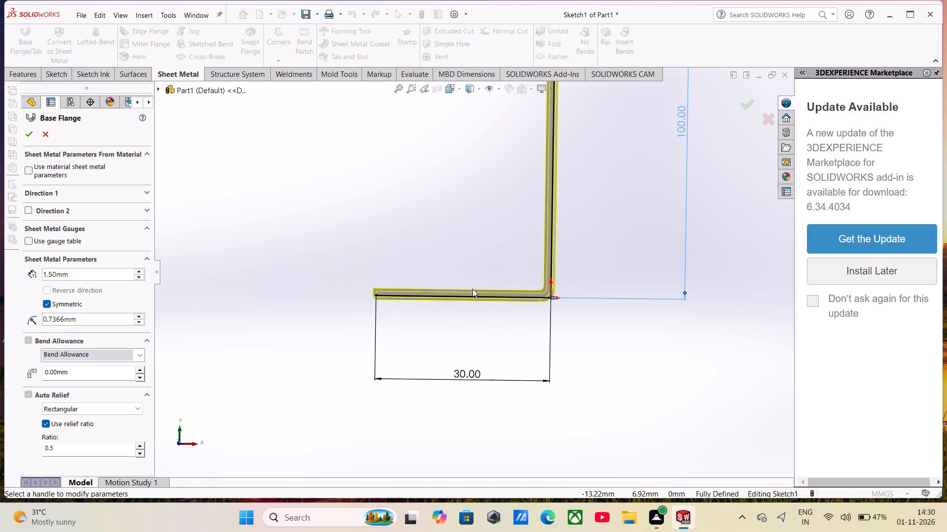
scroll(473, 289, "down", 5)
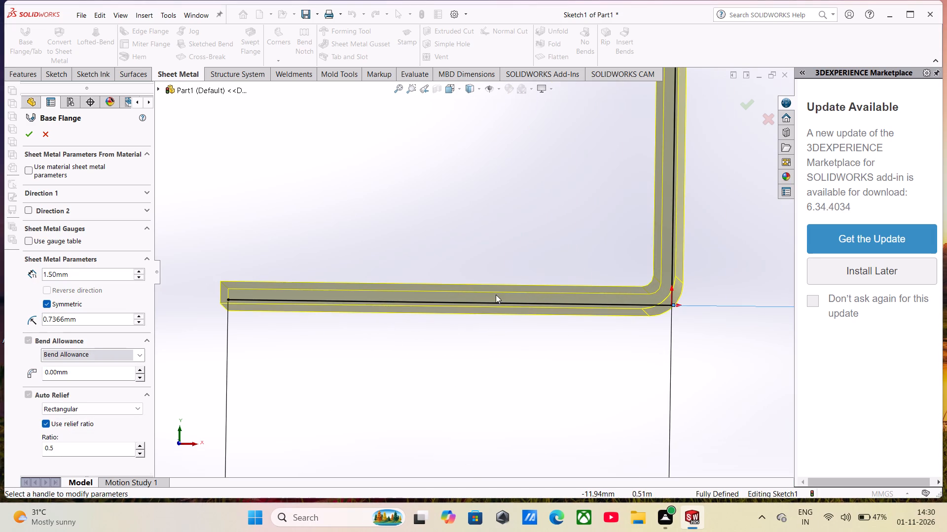
scroll(496, 295, "up", 6)
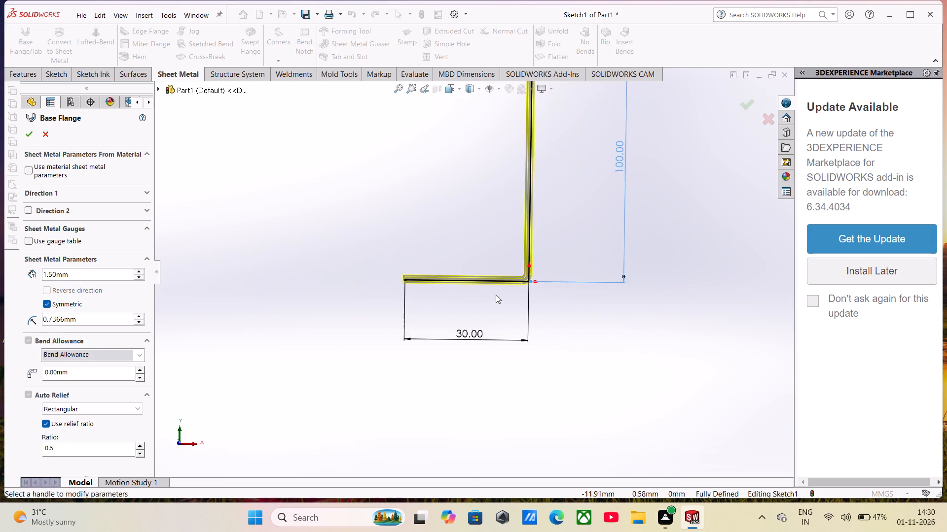
scroll(496, 295, "up", 2)
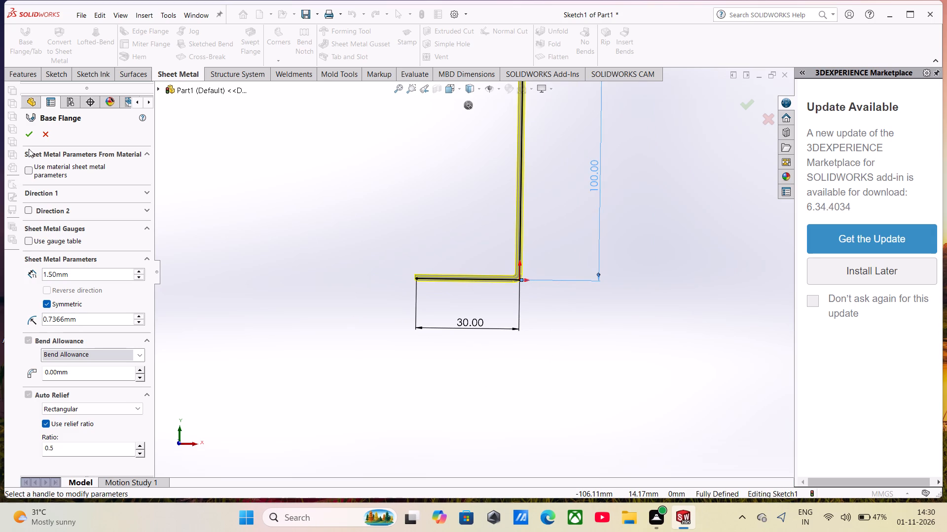
left_click(26, 135)
Edit the base flange feature and set its Direction 1 depth to 80 mm.
scroll(437, 272, "up", 3)
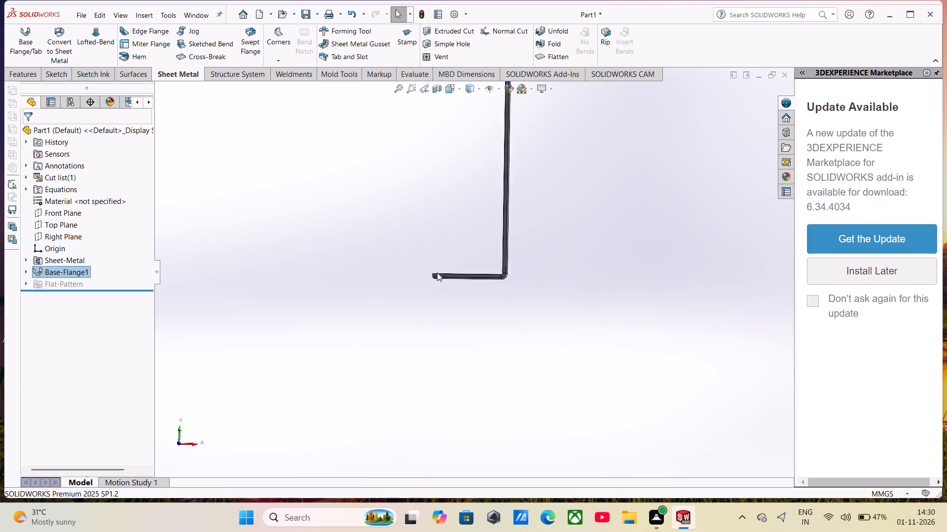
scroll(437, 272, "up", 4)
middle_click_drag(437, 266, 540, 294)
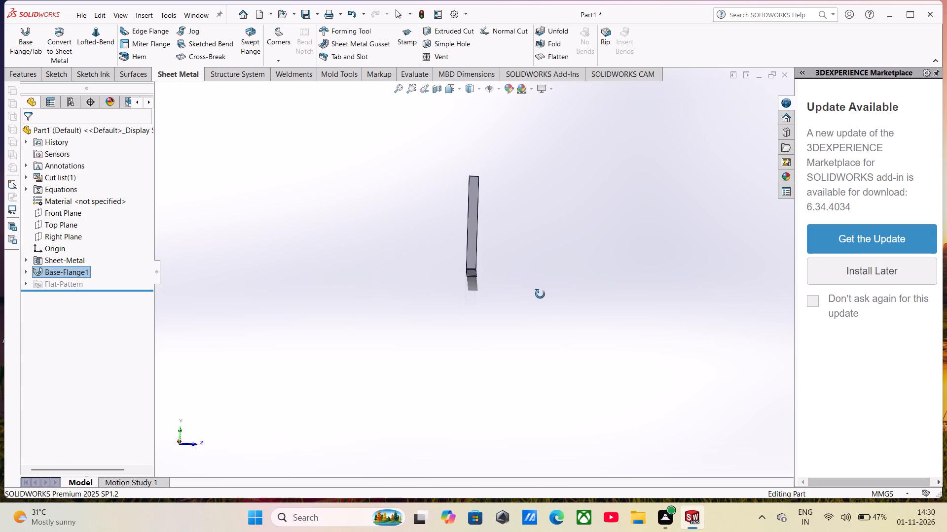
middle_click_drag(540, 294, 425, 308)
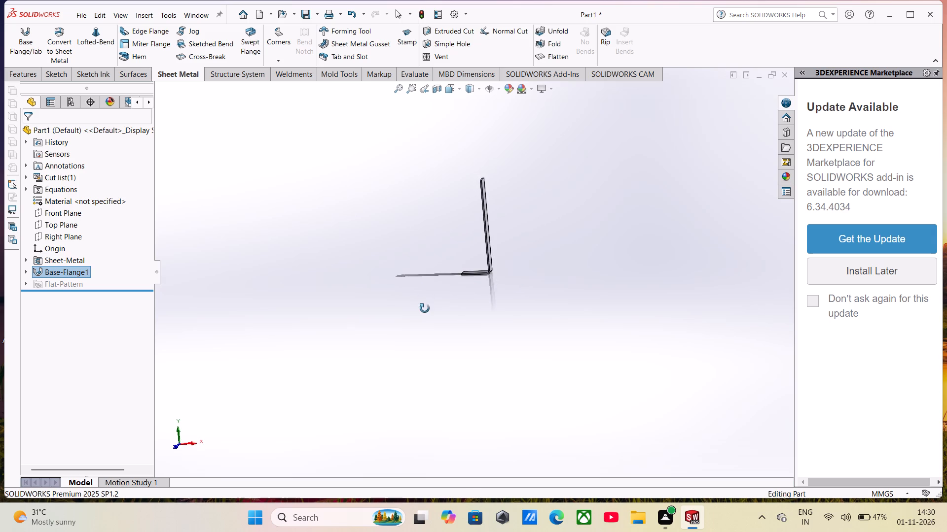
middle_click_drag(425, 308, 441, 280)
scroll(478, 254, "down", 8)
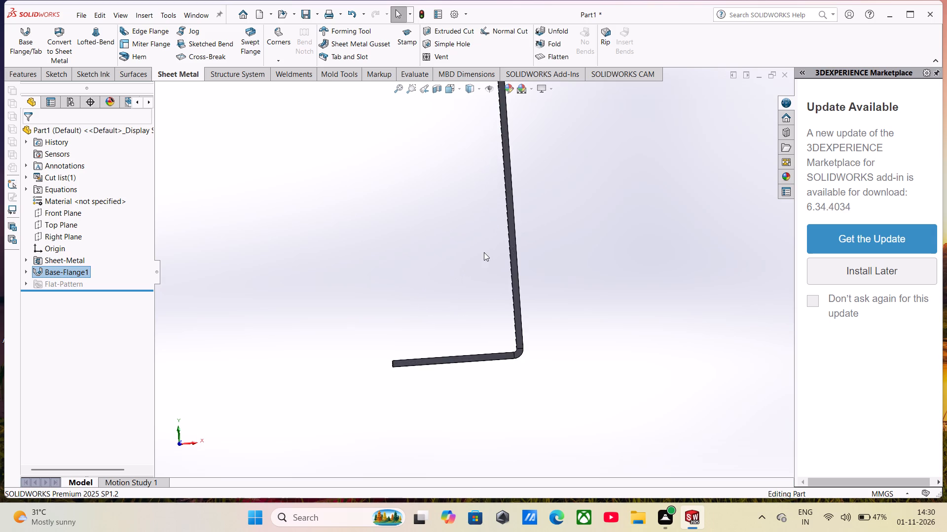
scroll(486, 274, "up", 3)
middle_click_drag(486, 274, 510, 317)
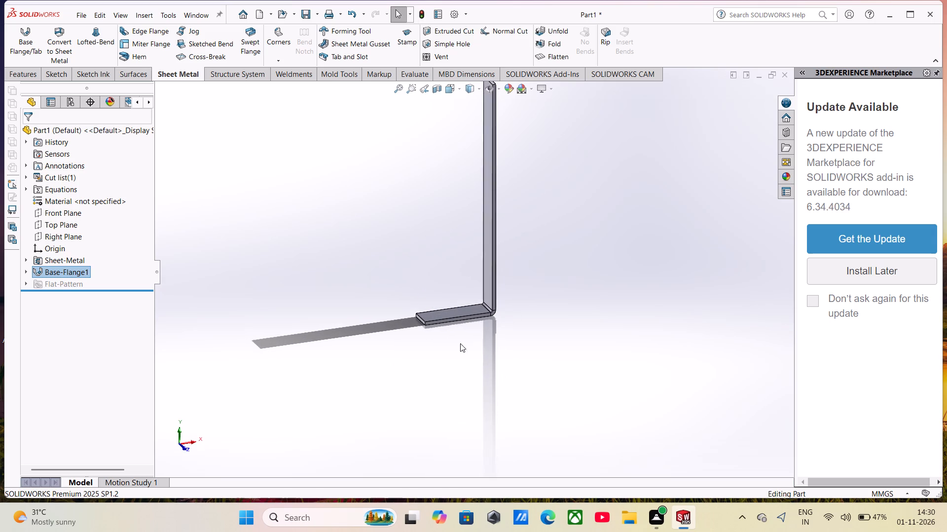
scroll(441, 341, "down", 4)
left_click(439, 263)
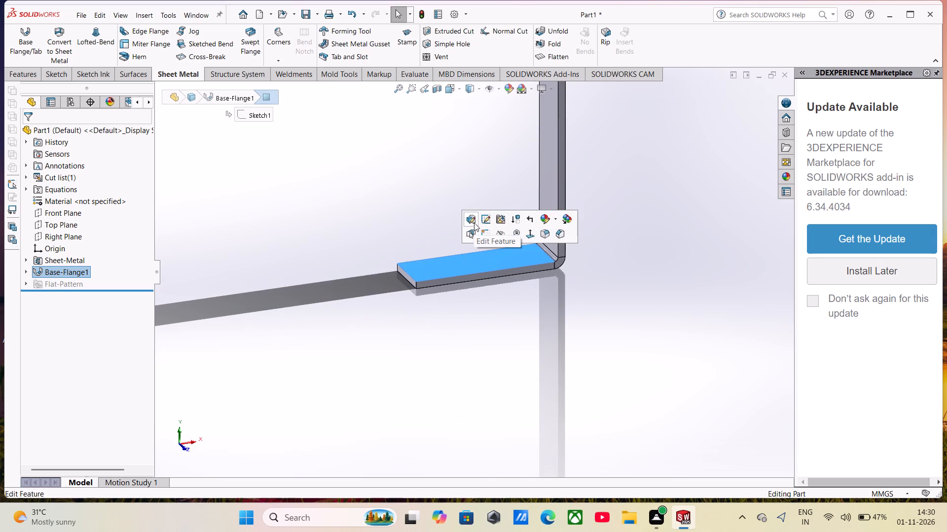
left_click(473, 220)
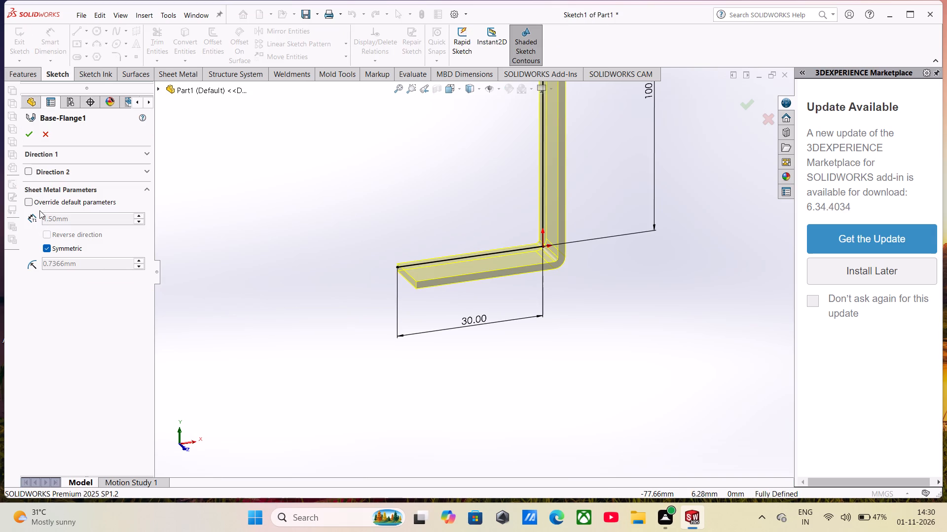
left_click(76, 152)
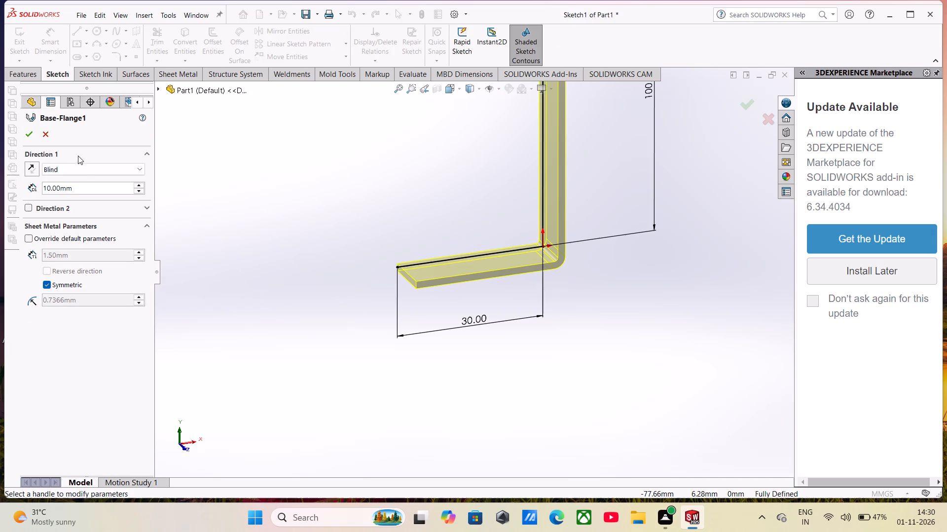
middle_click_drag(424, 341, 441, 366)
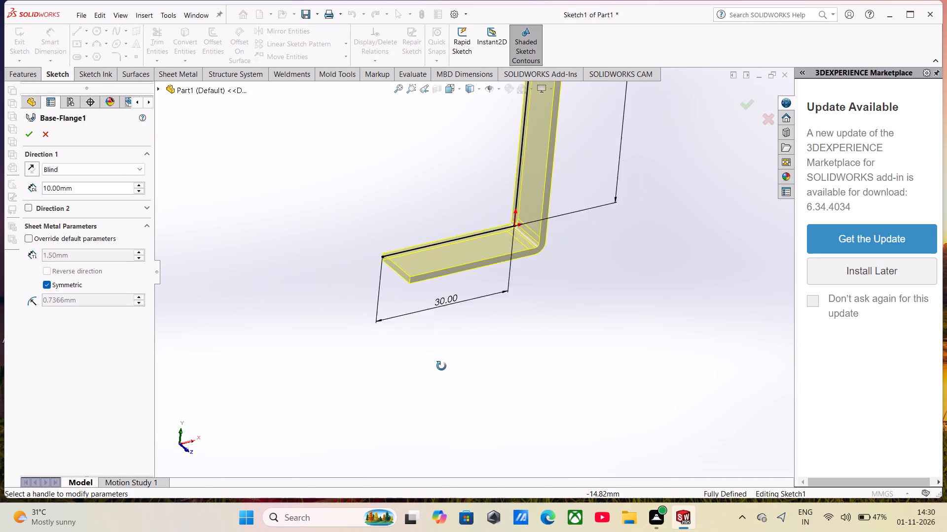
middle_click_drag(441, 366, 446, 375)
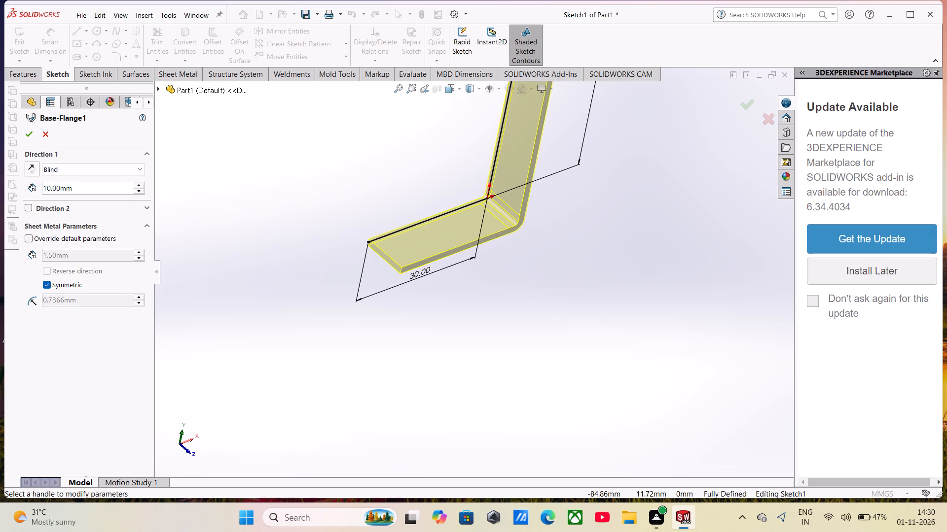
left_click(139, 186)
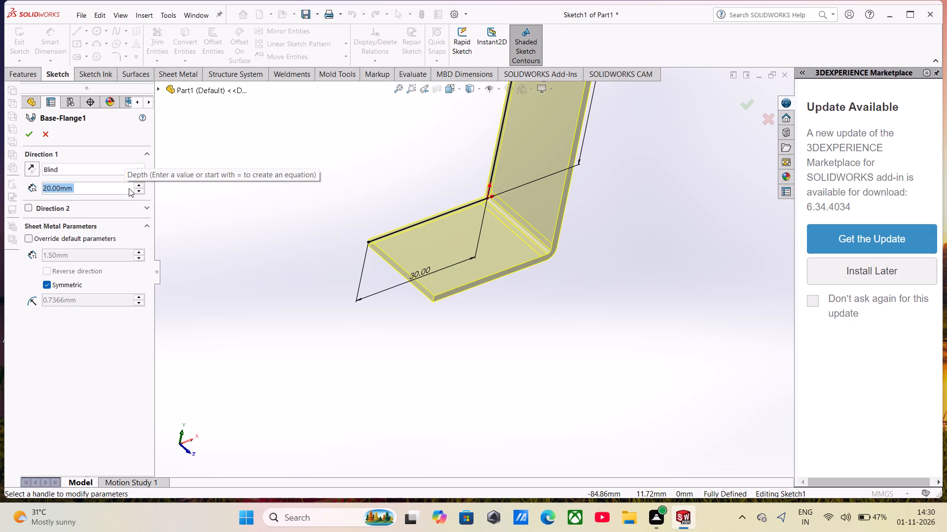
type("80")
key("Return")
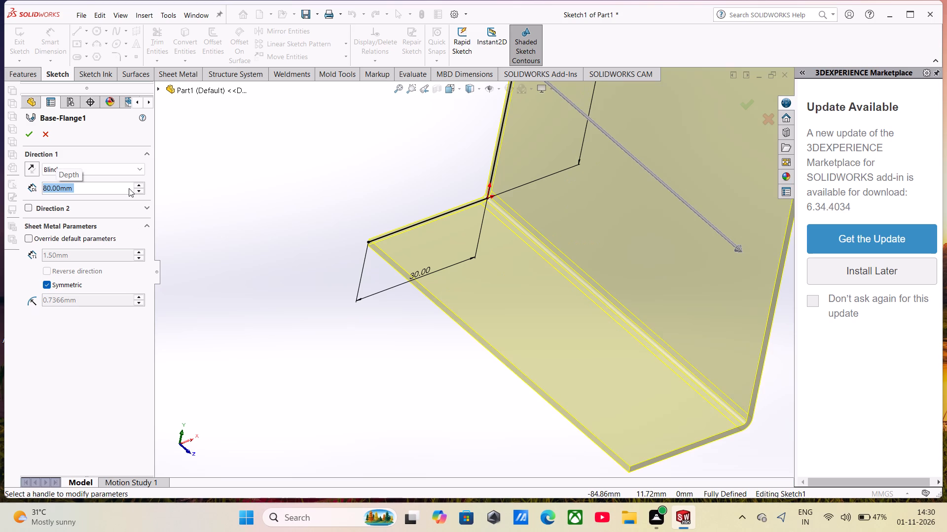
Change the base flange's Direction 1 end condition to Mid Plane and apply the edit.
left_click(135, 173)
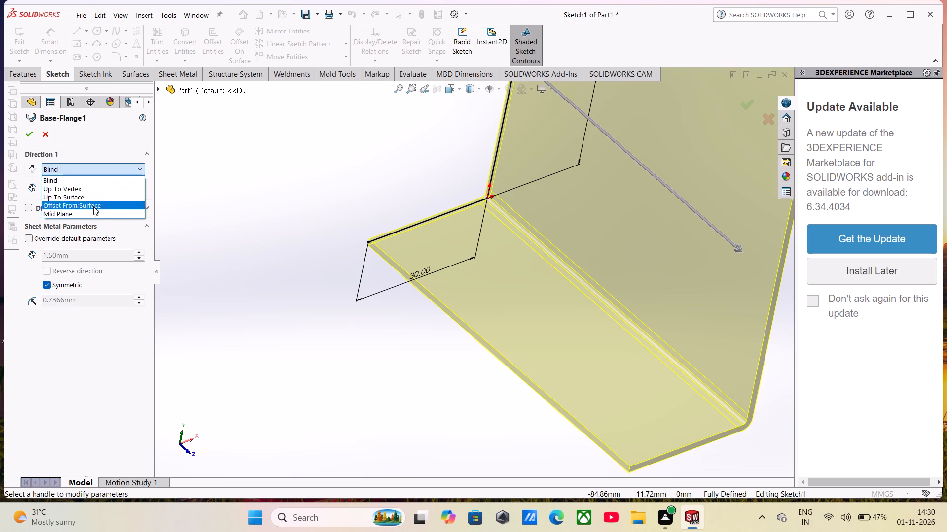
left_click(83, 216)
scroll(390, 325, "up", 3)
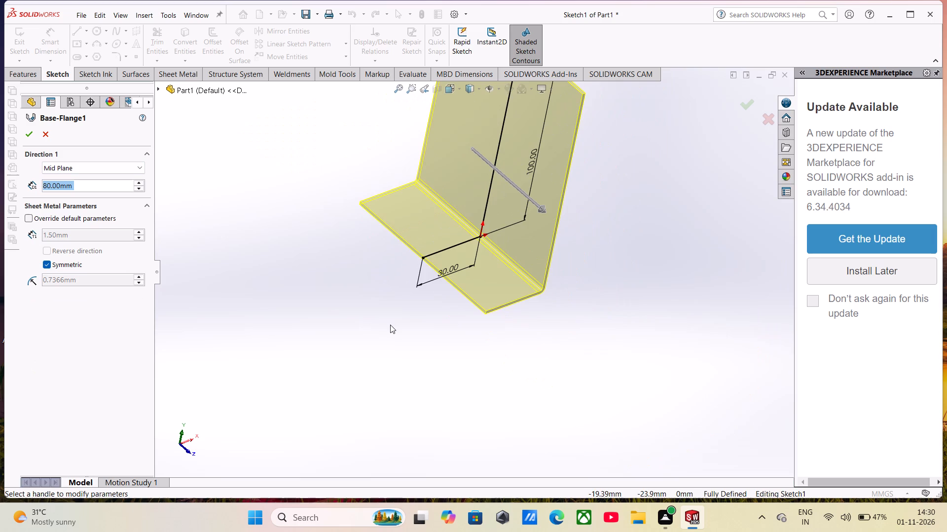
scroll(390, 325, "up", 3)
left_click(24, 133)
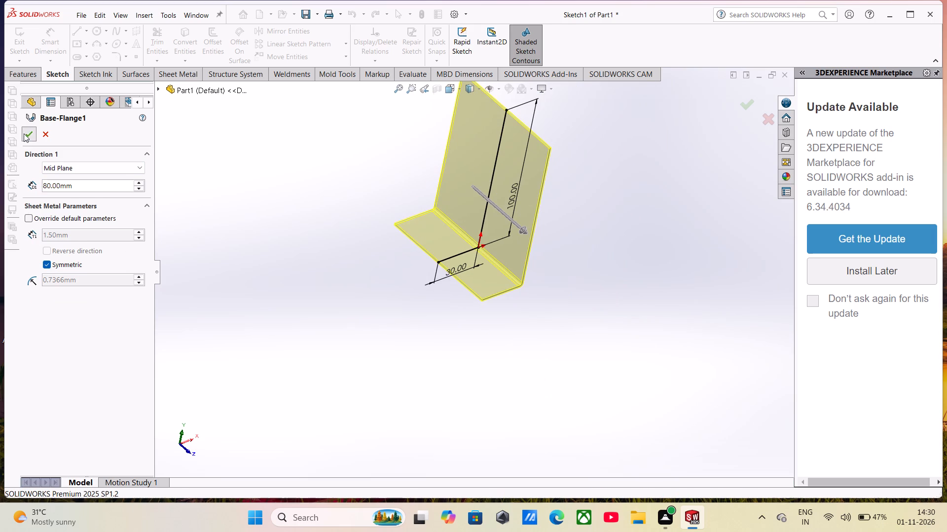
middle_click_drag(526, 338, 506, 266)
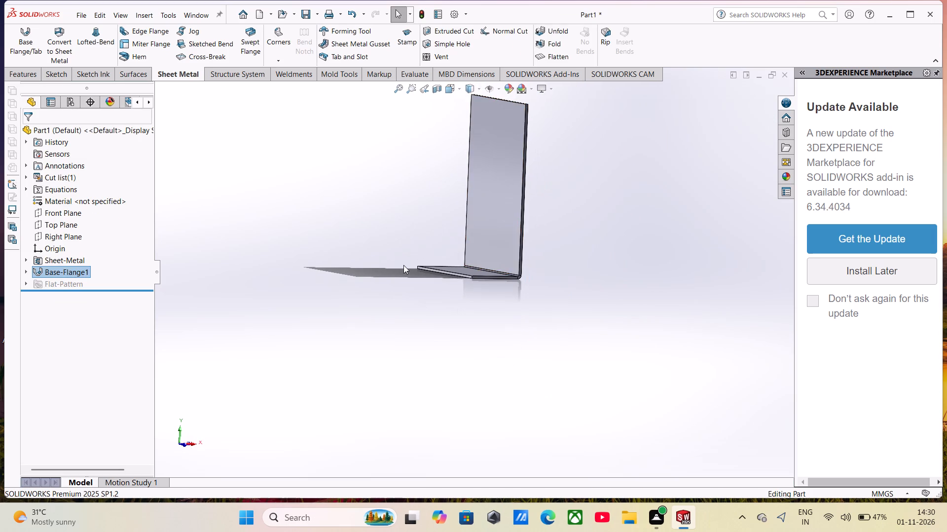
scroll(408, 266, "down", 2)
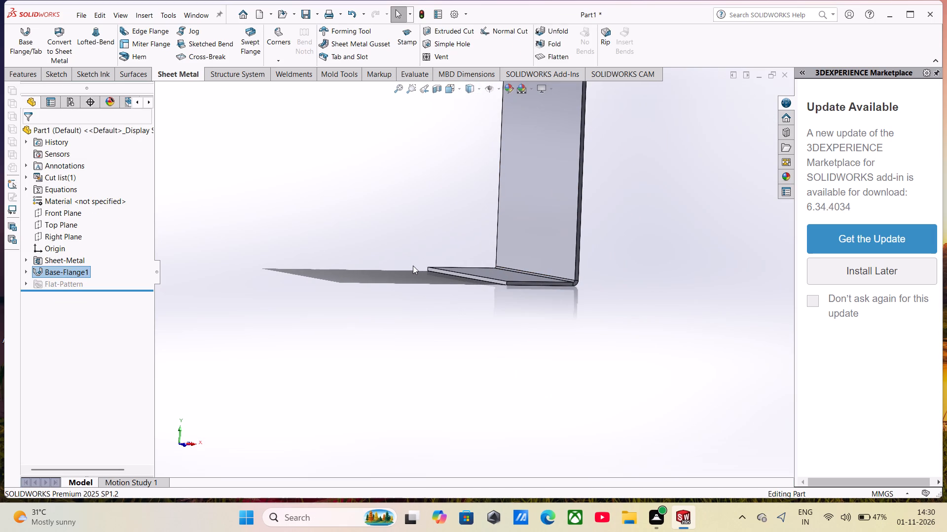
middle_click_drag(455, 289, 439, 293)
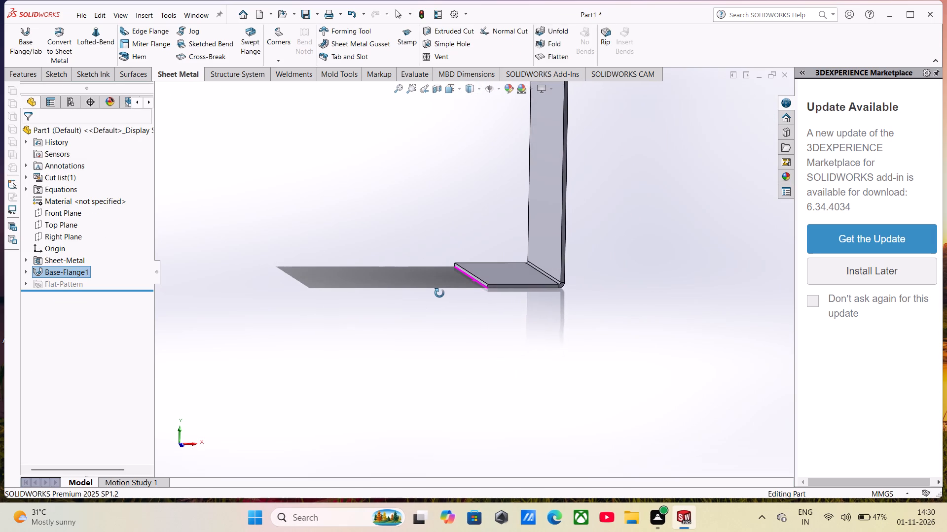
Start a sketch on the inner face of the vertical leg and draw a circle of about 10.3 mm radius vertically above the origin.
middle_click_drag(439, 293, 370, 308)
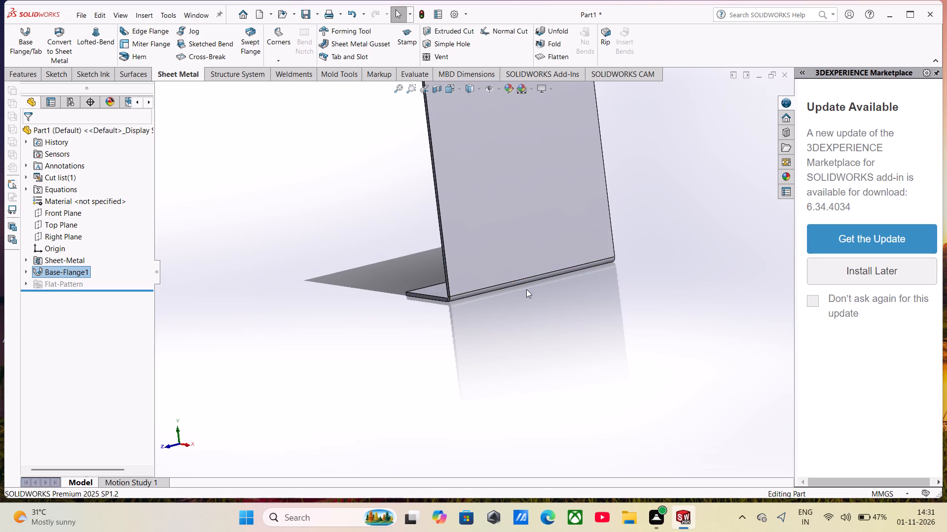
middle_click_drag(535, 289, 605, 278)
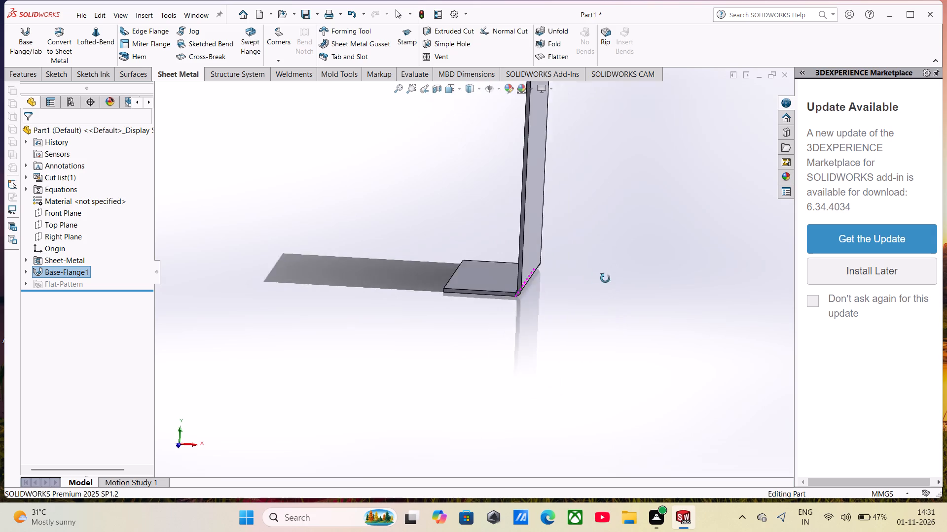
middle_click_drag(605, 278, 675, 286)
left_click(512, 193)
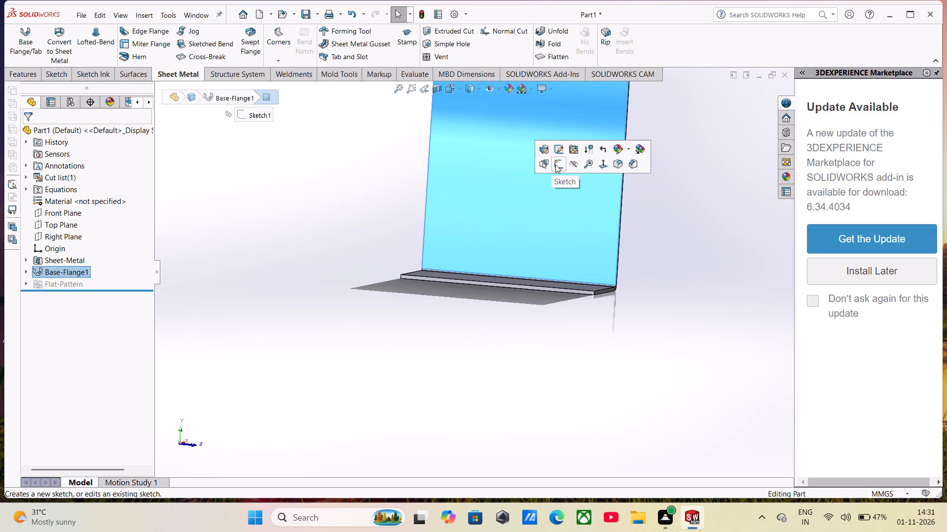
left_click(555, 165)
left_click(631, 183)
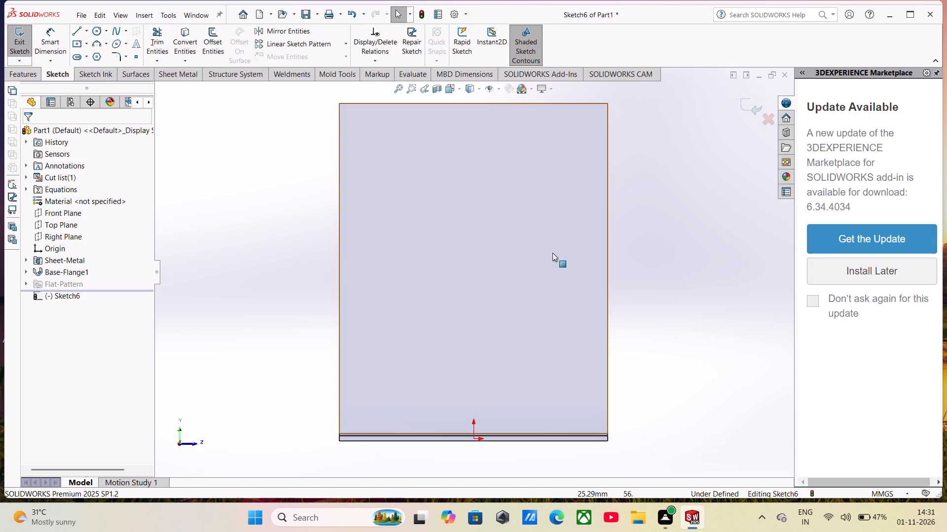
left_click(99, 31)
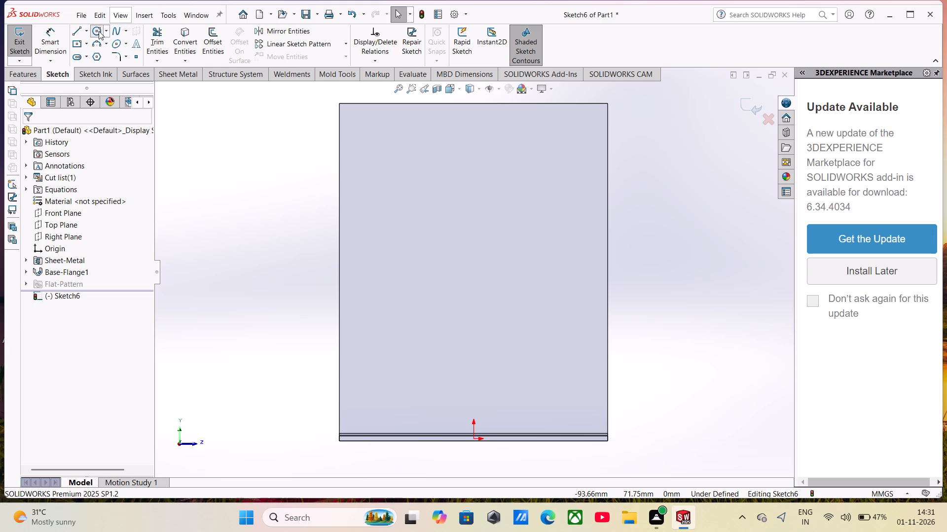
left_click(473, 192)
left_click(474, 226)
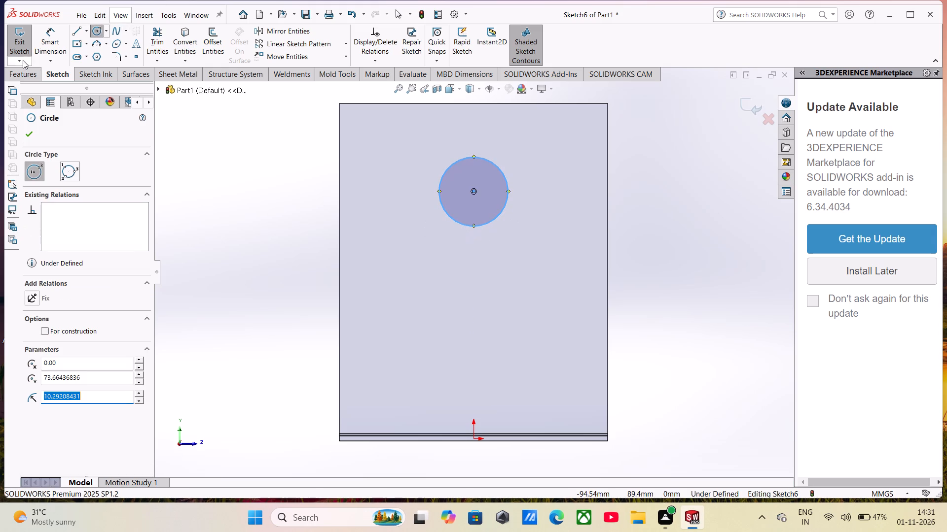
Dimension the circle's centre 60 mm above the origin.
left_click(46, 36)
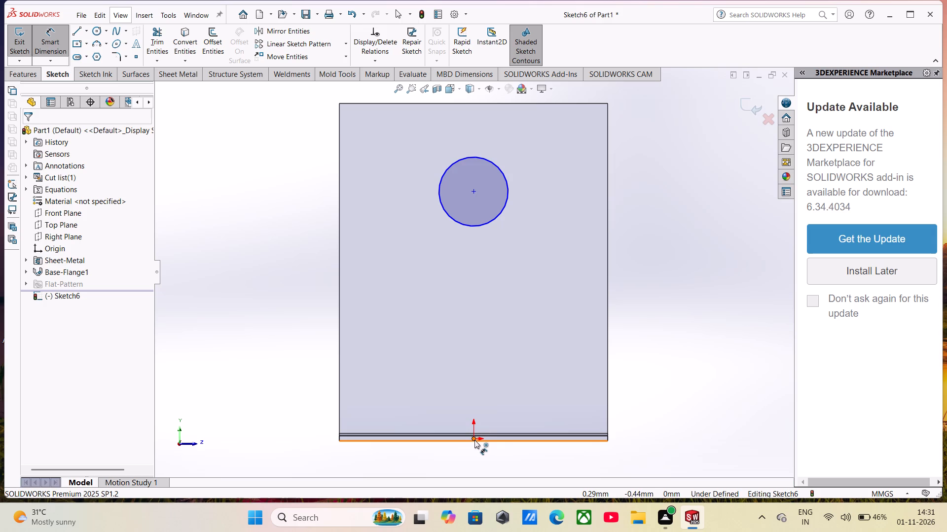
scroll(509, 434, "up", 3)
scroll(455, 371, "down", 4)
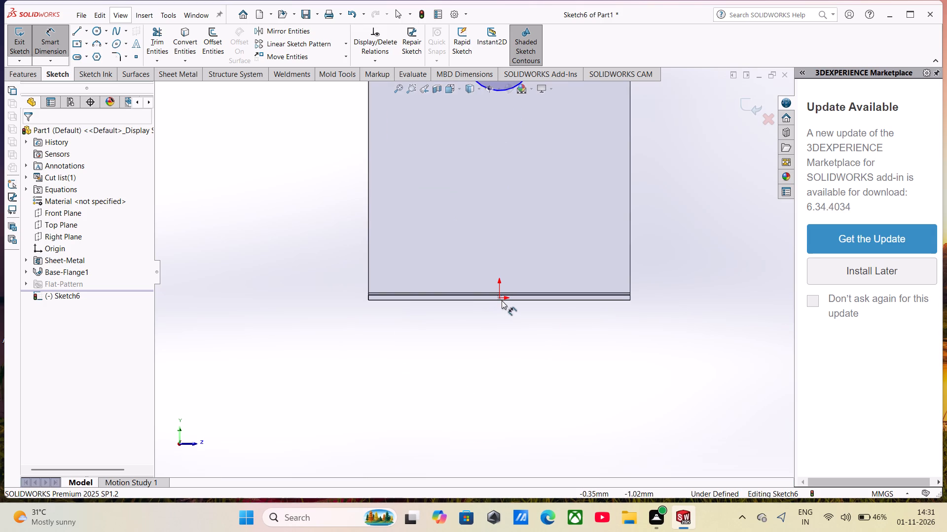
left_click(502, 300)
scroll(504, 142, "up", 3)
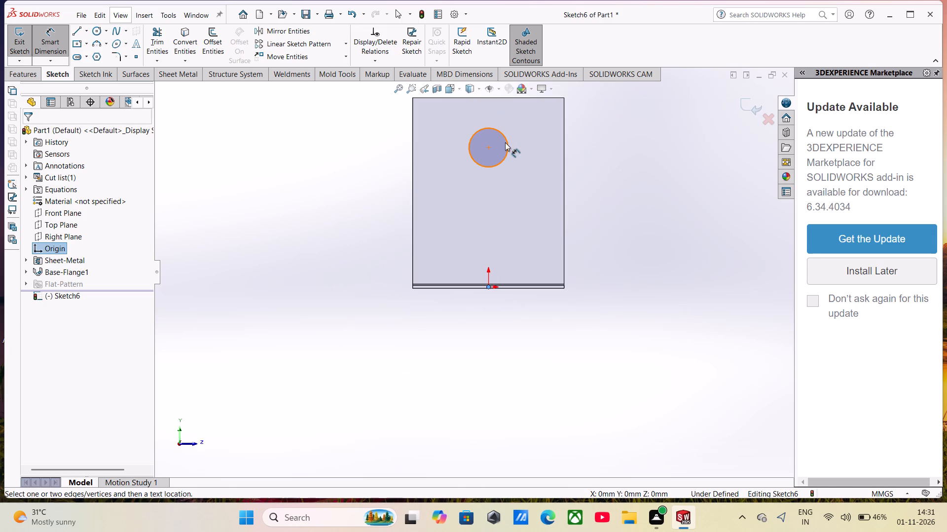
left_click(486, 149)
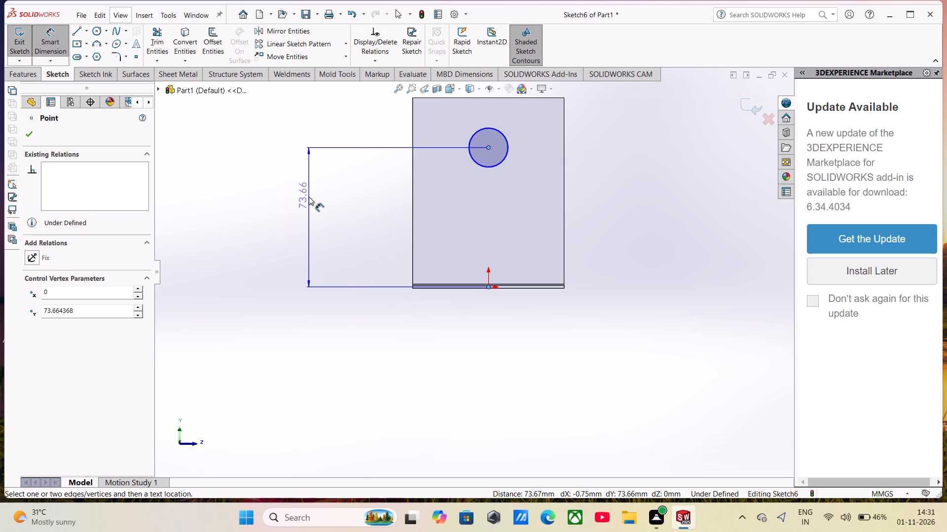
left_click(306, 210)
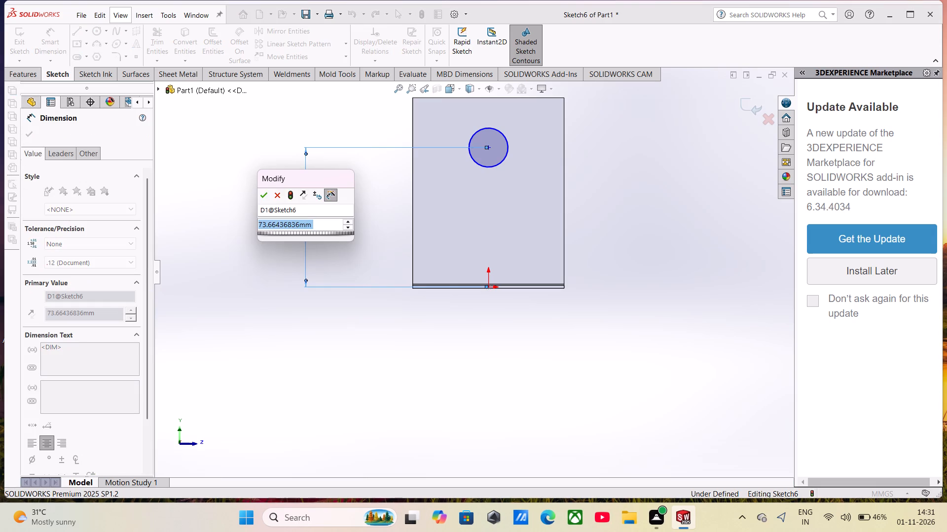
type("60")
key("Return")
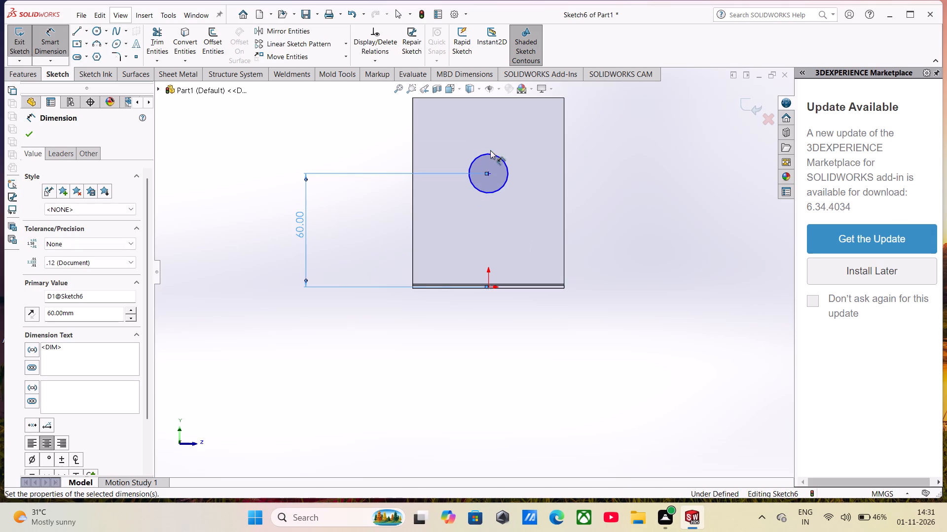
Dimension the circle's diameter as 55 mm.
scroll(487, 151, "up", 2)
scroll(487, 164, "down", 4)
scroll(493, 287, "down", 3)
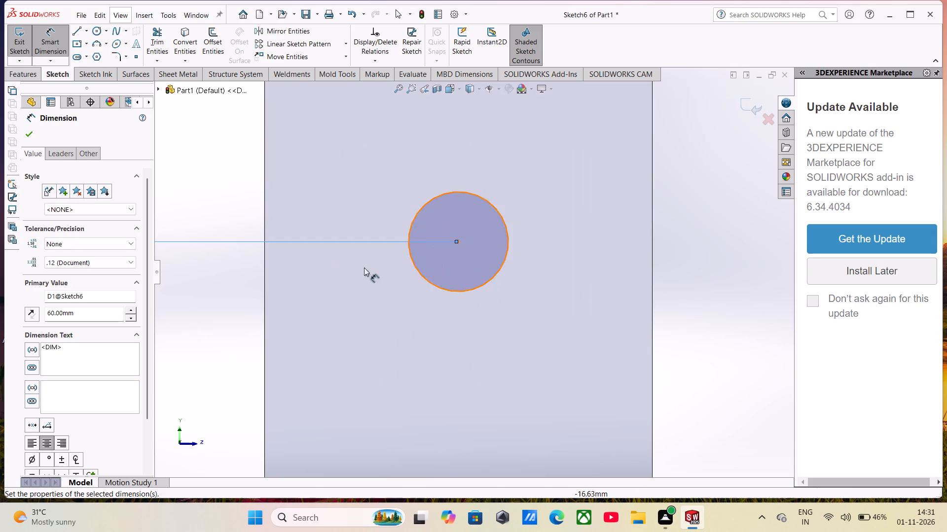
scroll(396, 179, "up", 2)
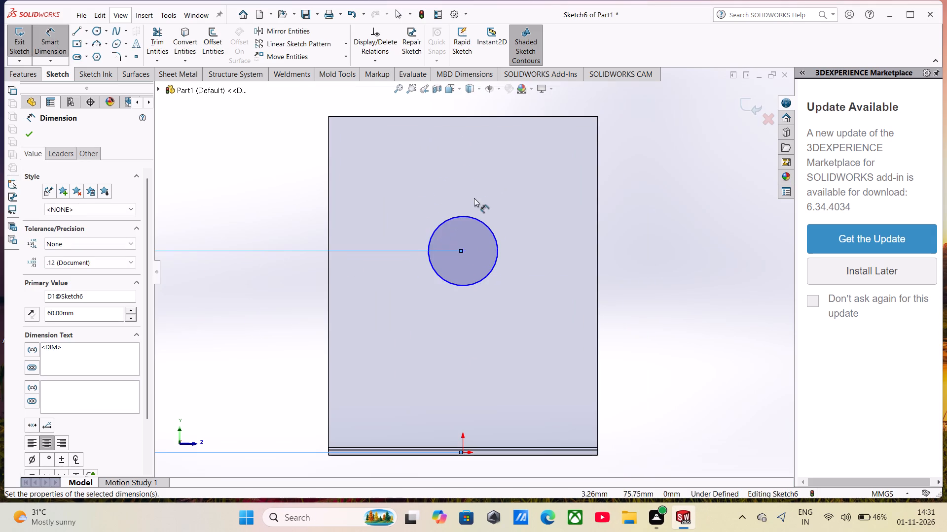
left_click(498, 256)
left_click(657, 205)
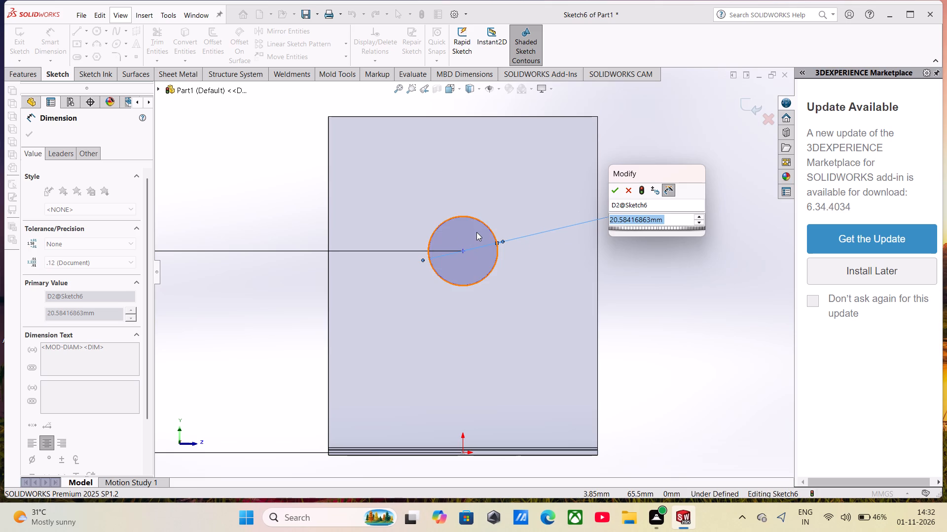
type("55")
key("Return")
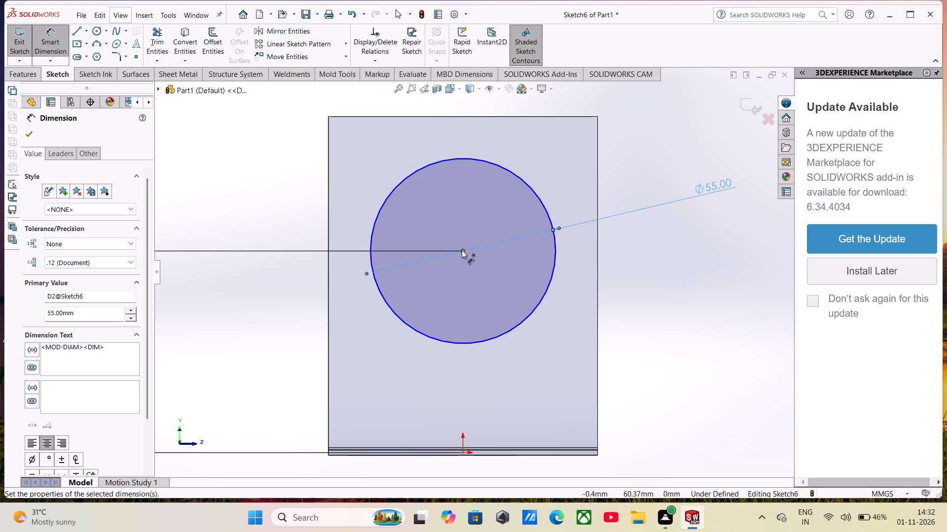
scroll(460, 252, "down", 2)
scroll(460, 252, "up", 4)
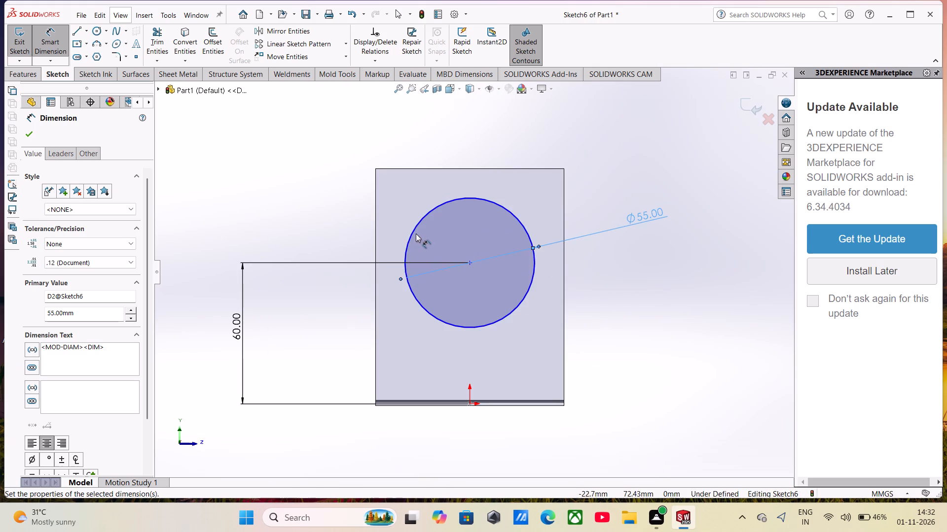
left_click(31, 136)
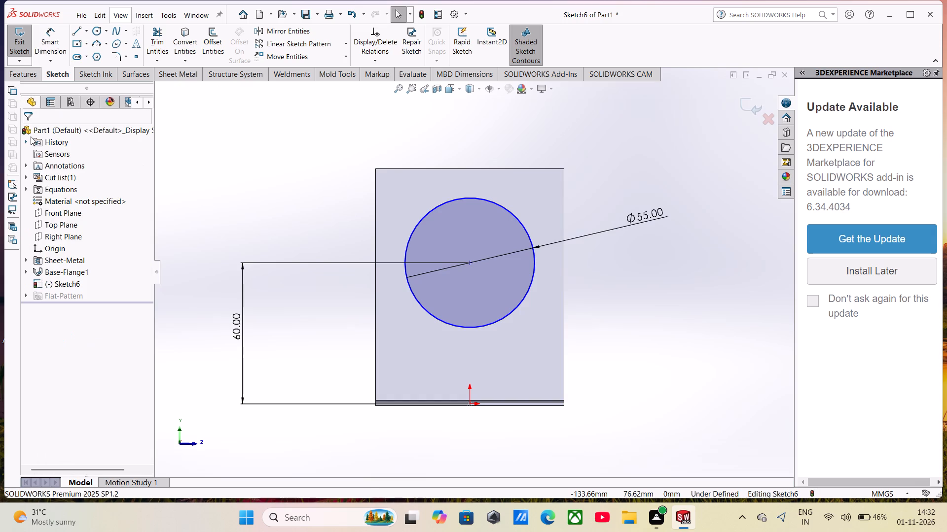
Make an Extruded Cut through the vertical leg from the circle sketch with a Blind depth of 1.6 mm.
left_click(6, 75)
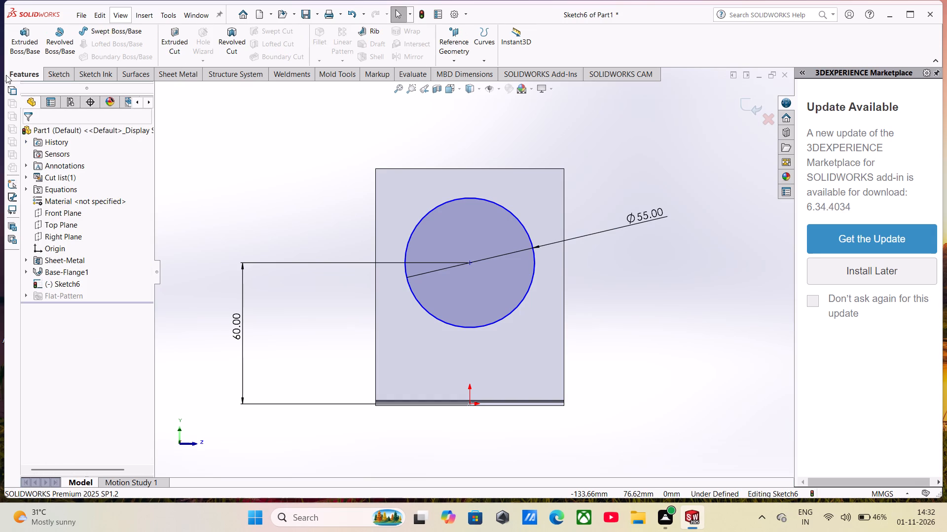
left_click(179, 50)
scroll(548, 199, "up", 3)
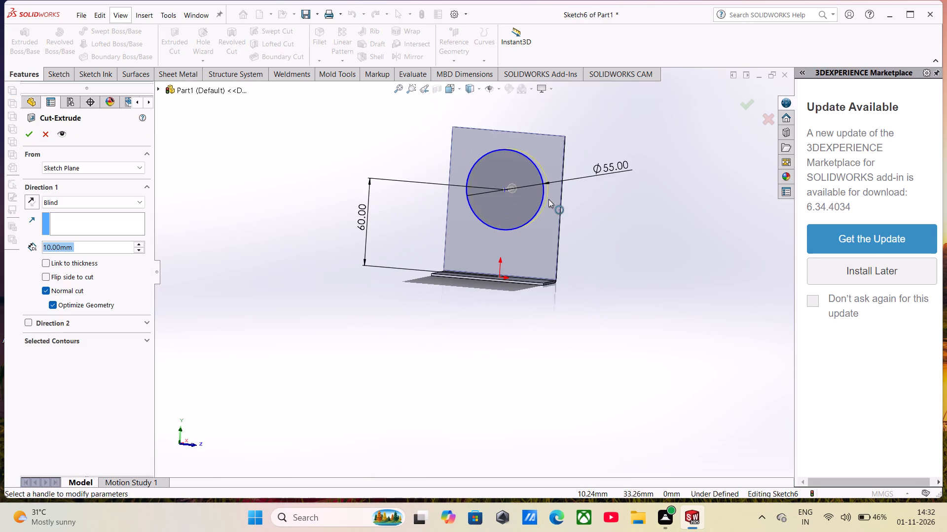
scroll(548, 199, "up", 1)
middle_click_drag(548, 199, 487, 221)
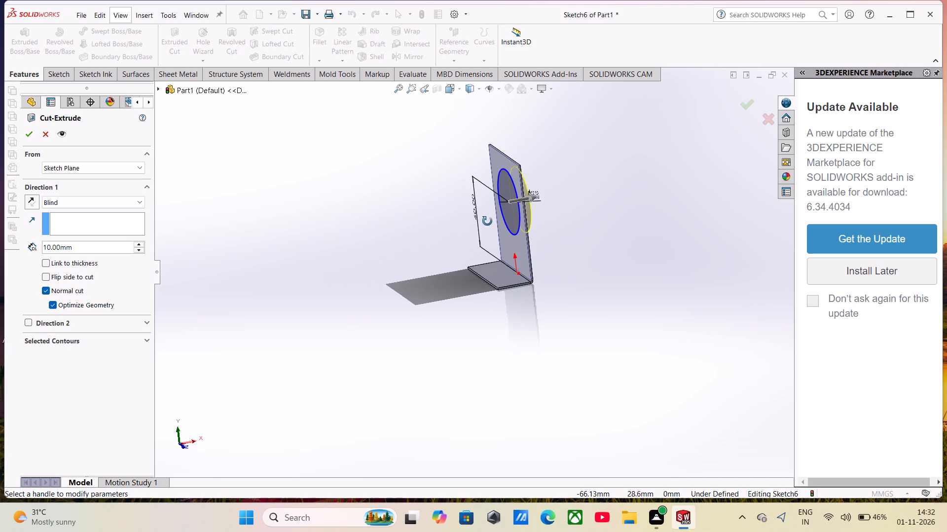
middle_click_drag(487, 221, 473, 225)
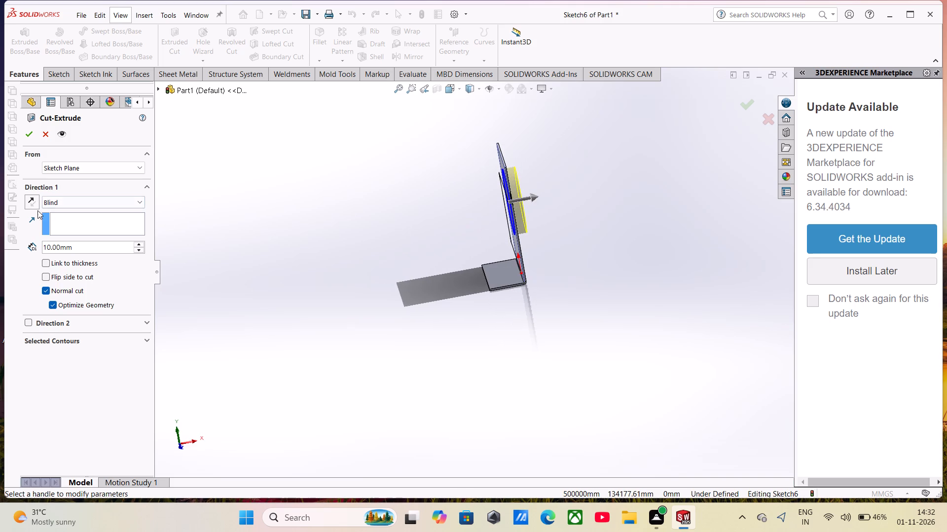
left_click(77, 245)
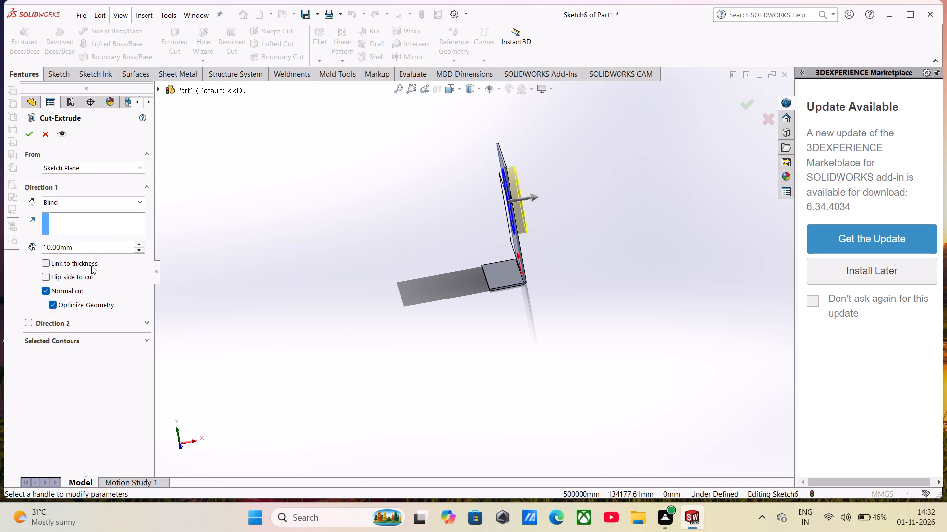
left_click_drag(91, 252, 24, 259)
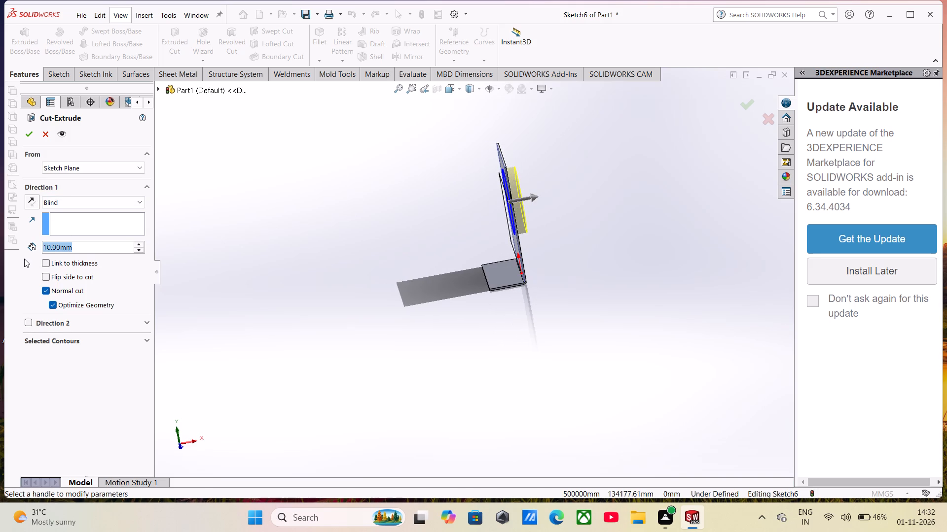
type("1.6")
key("Return")
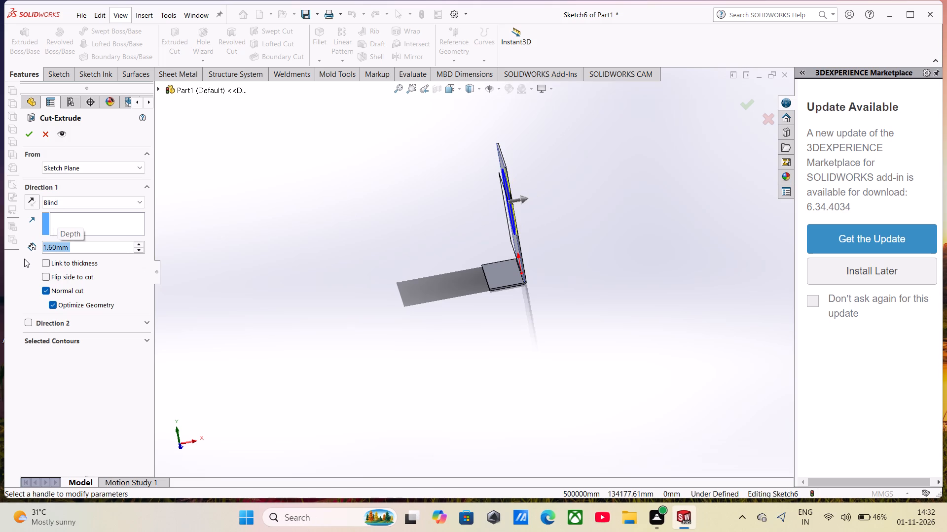
left_click(33, 135)
Examine the circular cutout and the bent part from several angles.
scroll(453, 232, "down", 3)
middle_click_drag(476, 235, 480, 228)
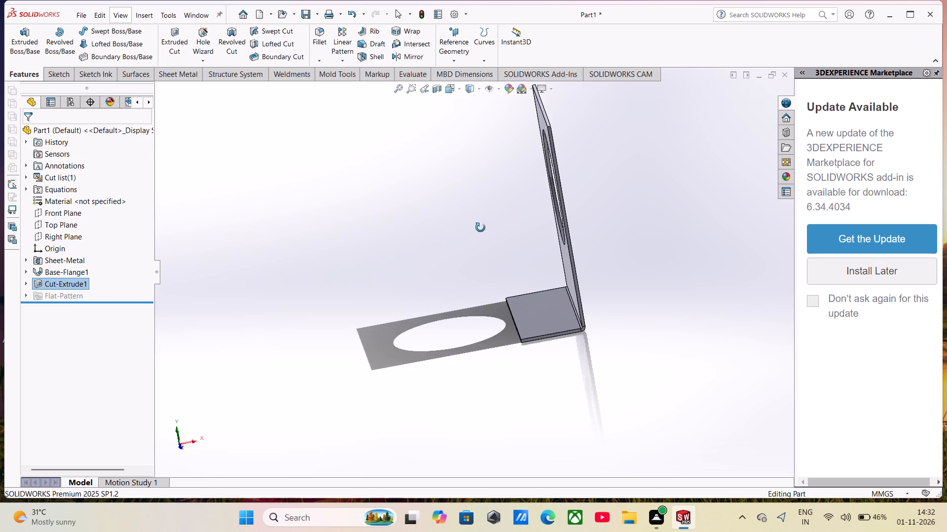
middle_click_drag(480, 228, 566, 224)
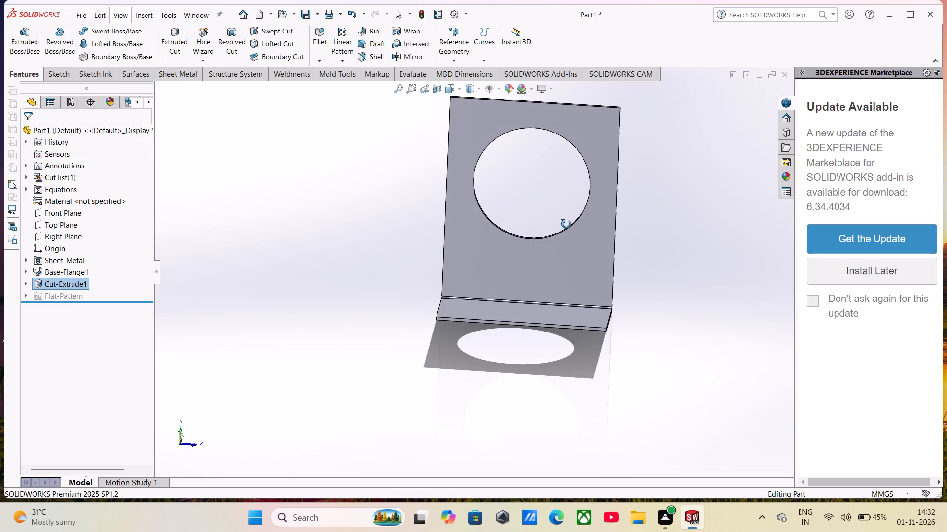
middle_click_drag(566, 224, 503, 218)
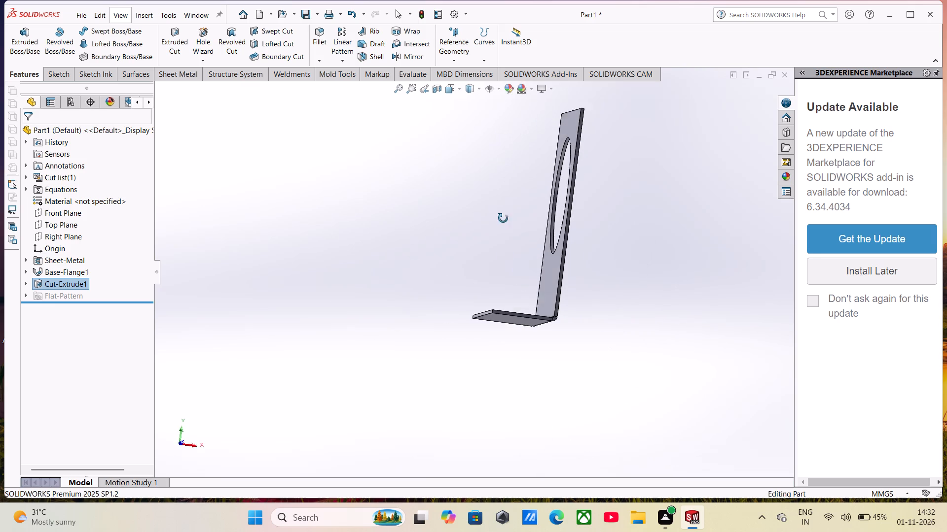
middle_click_drag(503, 218, 534, 264)
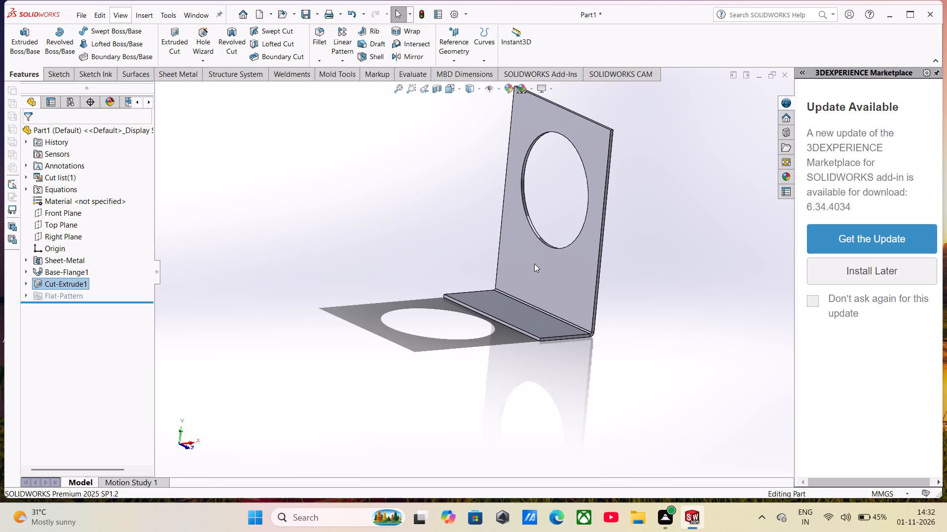
scroll(553, 158, "up", 4)
scroll(518, 173, "down", 6)
middle_click_drag(507, 244, 495, 237)
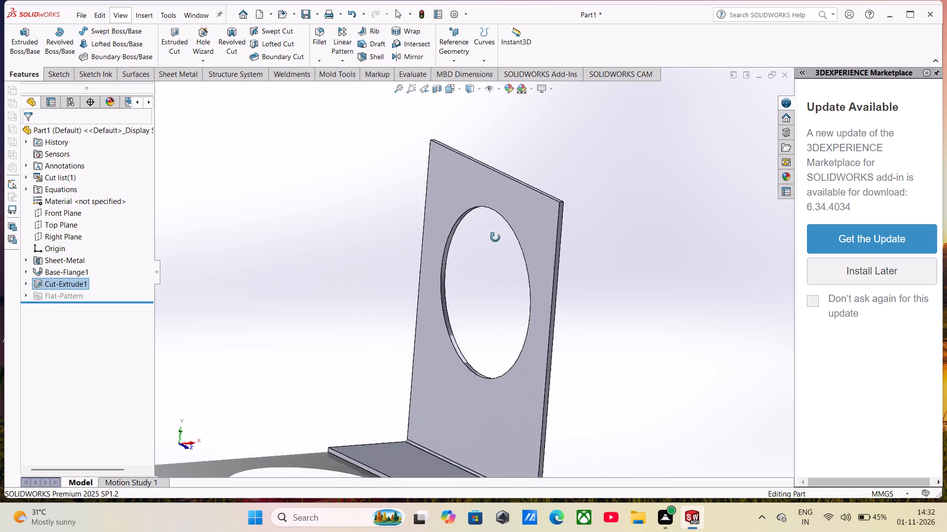
middle_click_drag(495, 237, 271, 284)
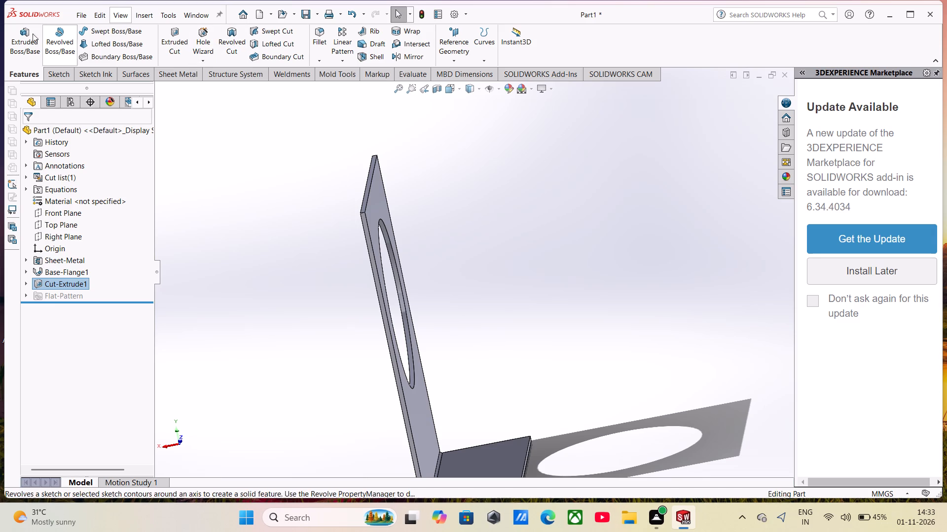
Start a new sketch on the flat face of the vertical leg around the 55 mm hole, viewed normal to it.
middle_click_drag(399, 291, 318, 316)
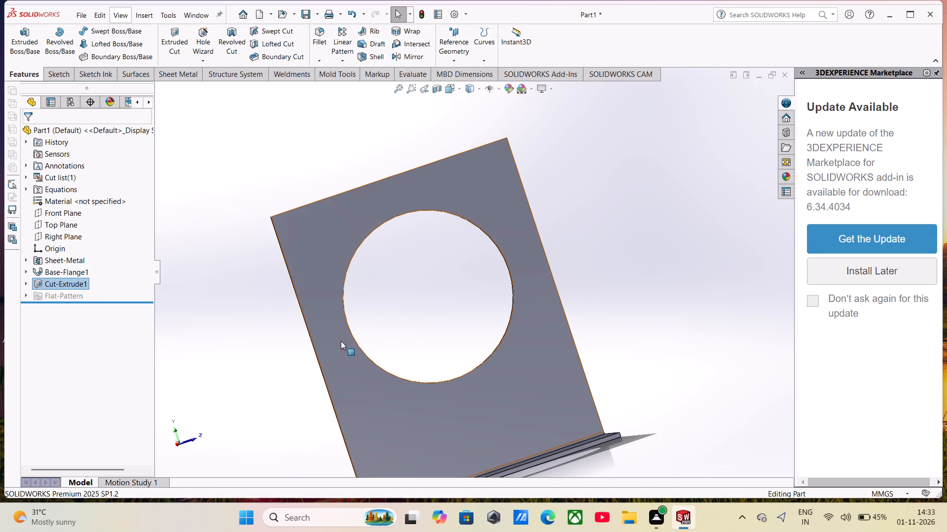
left_click(341, 344)
left_click(393, 317)
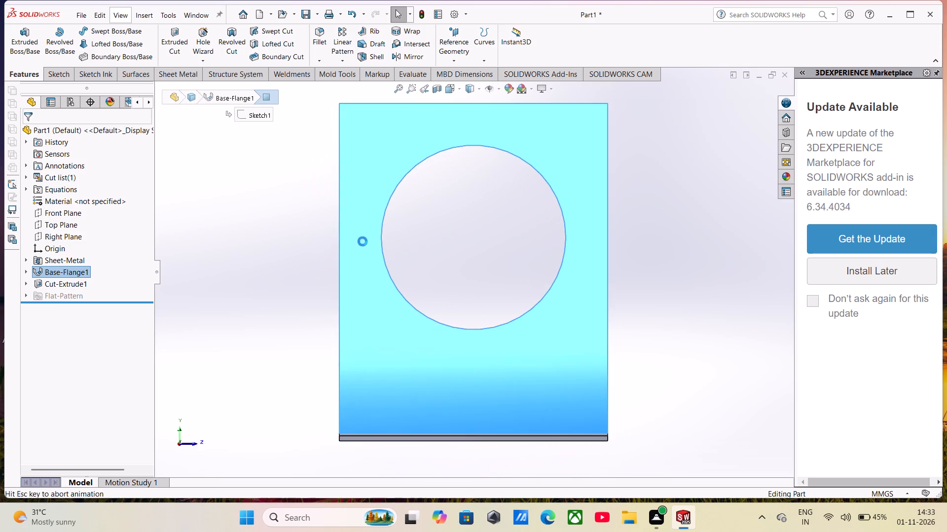
left_click(315, 221)
scroll(400, 226, "up", 5)
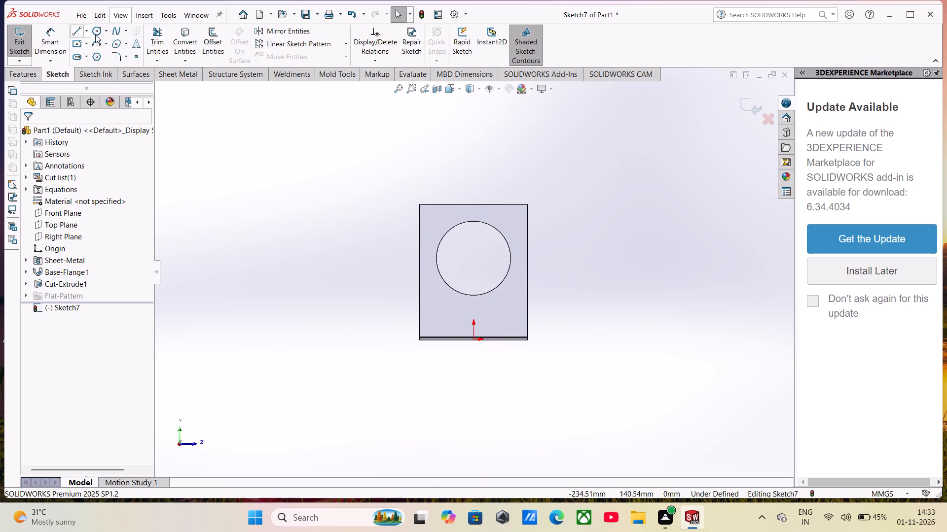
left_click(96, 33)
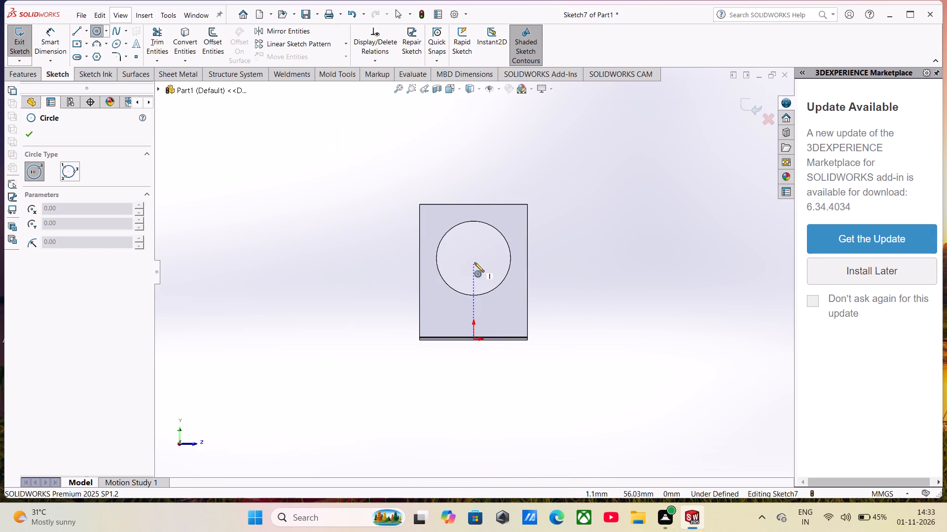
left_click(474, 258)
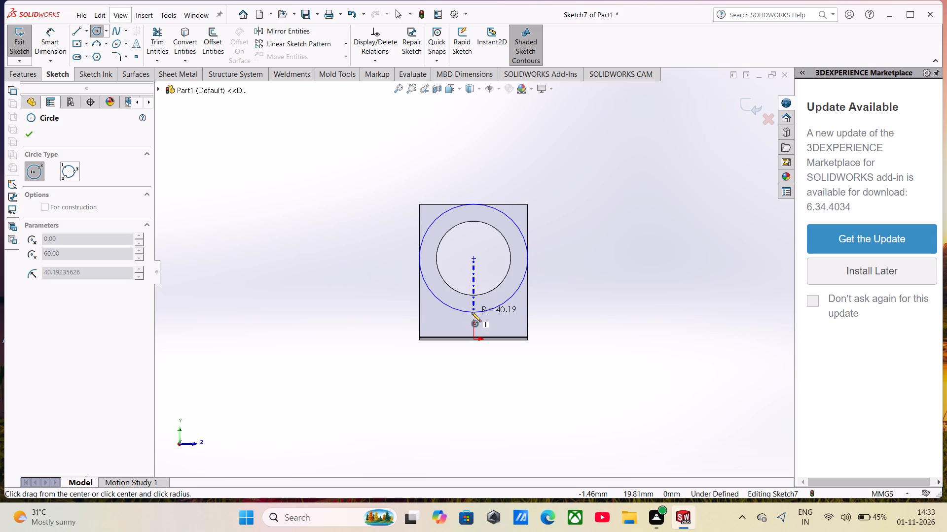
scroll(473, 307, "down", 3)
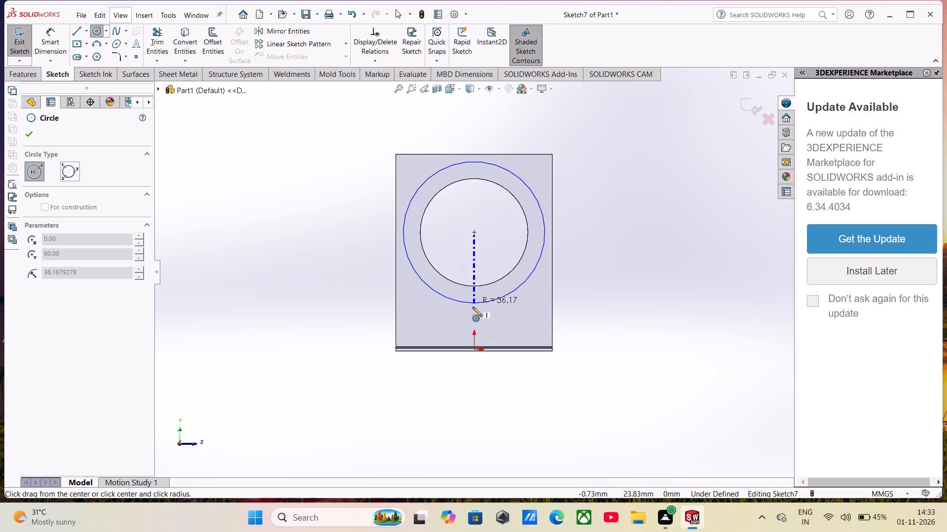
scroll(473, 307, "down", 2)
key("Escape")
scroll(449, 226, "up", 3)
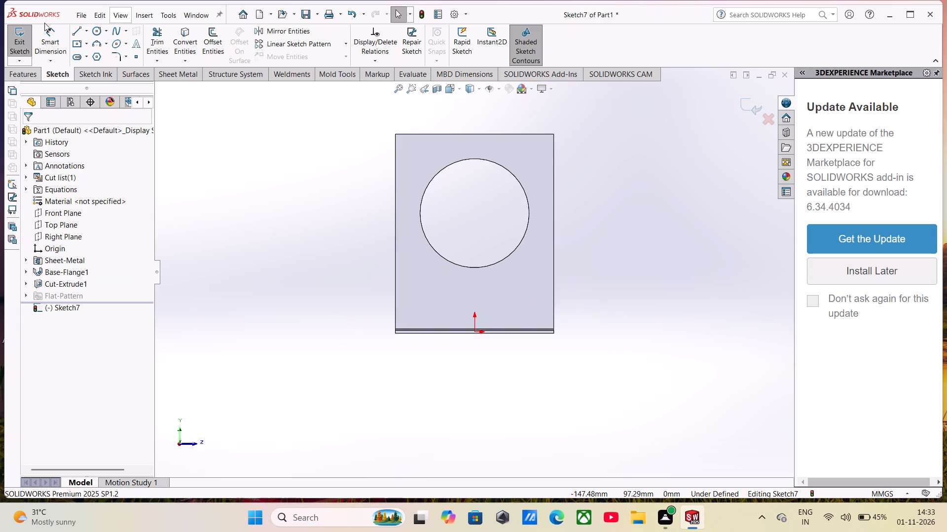
Sketch a horizontal midpoint line from the hole's centre to the leg's side edge, spanning the full 80 mm width.
left_click(86, 29)
left_click(90, 72)
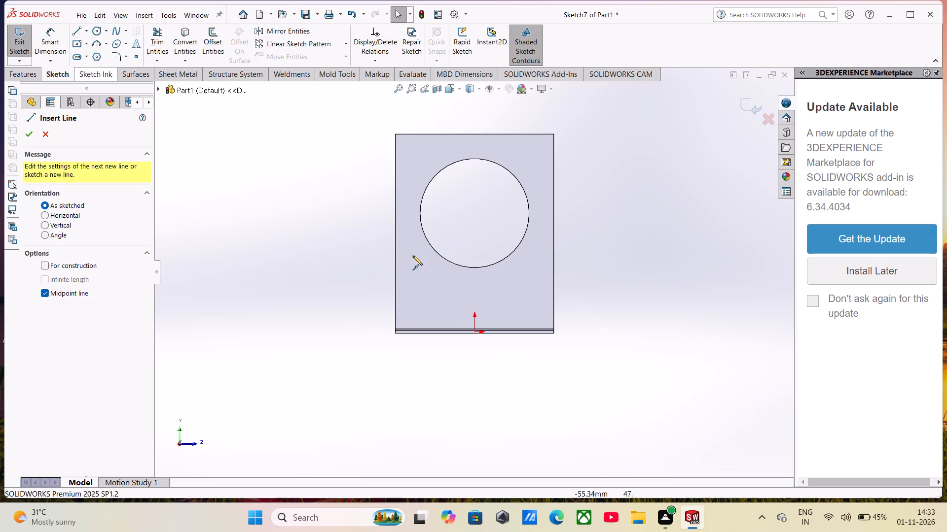
left_click(474, 213)
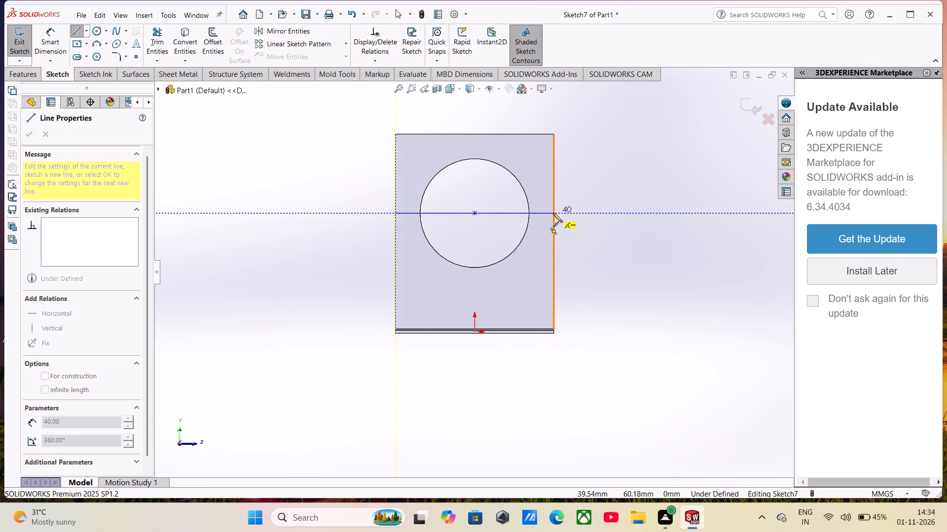
left_click(552, 213)
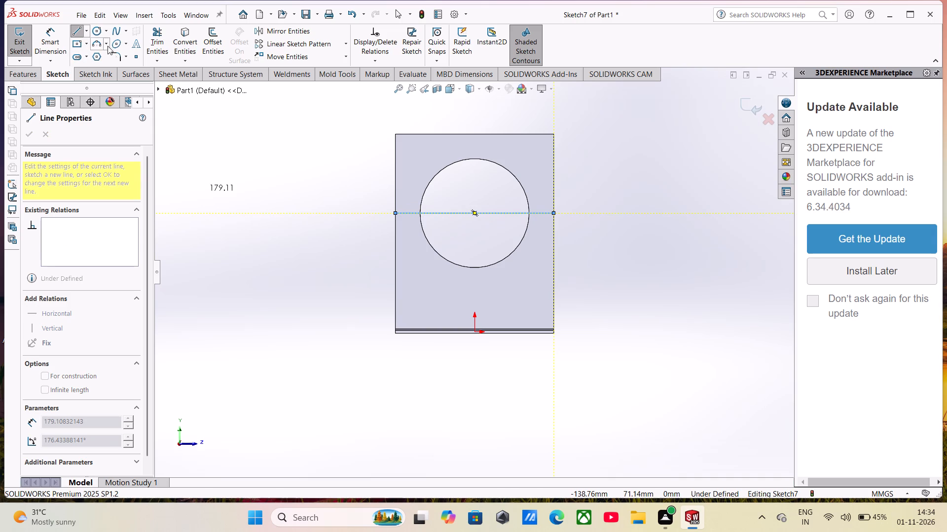
Draw a three-point arc of 40 mm radius between the line's endpoints, with its crown on the leg's top edge.
left_click(108, 45)
left_click(111, 77)
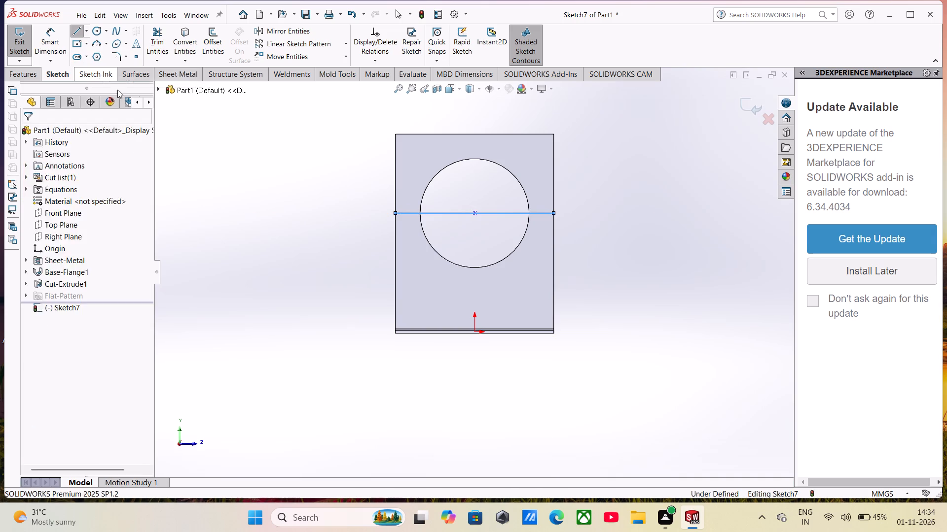
left_click(396, 214)
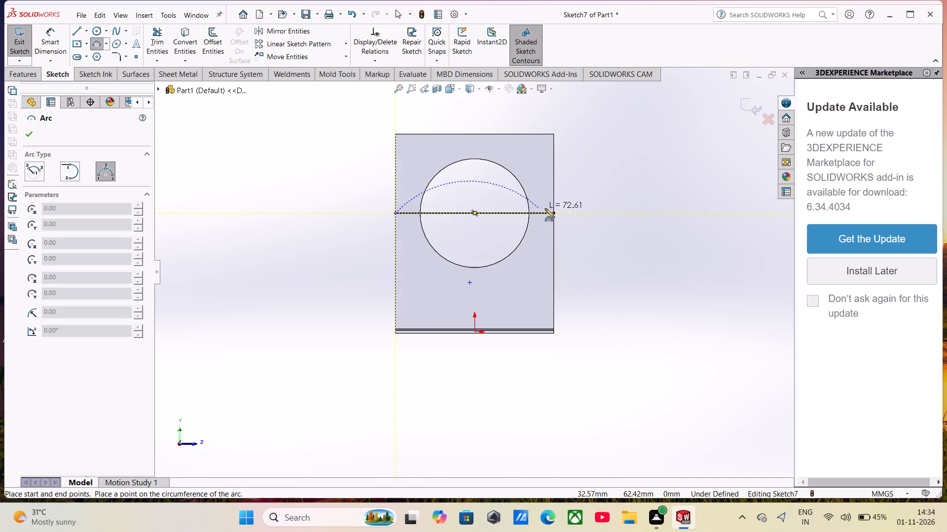
left_click(554, 213)
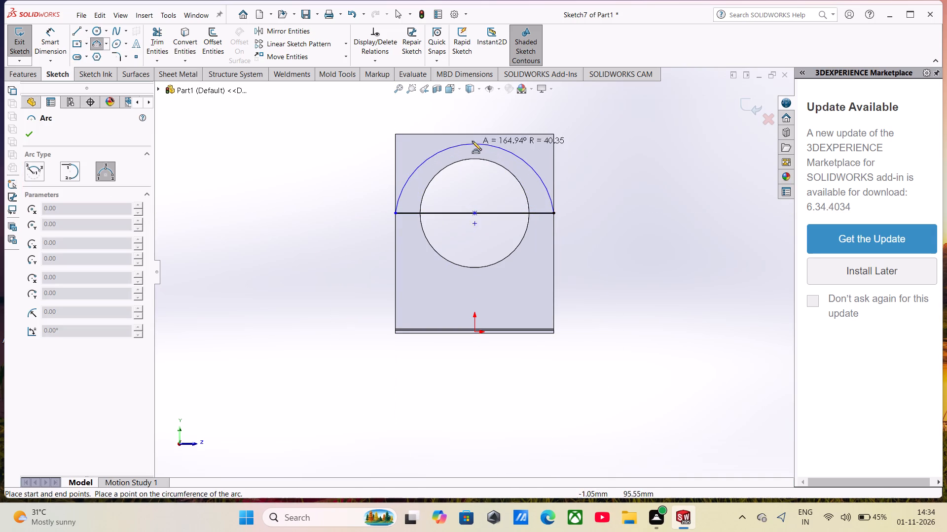
left_click(471, 133)
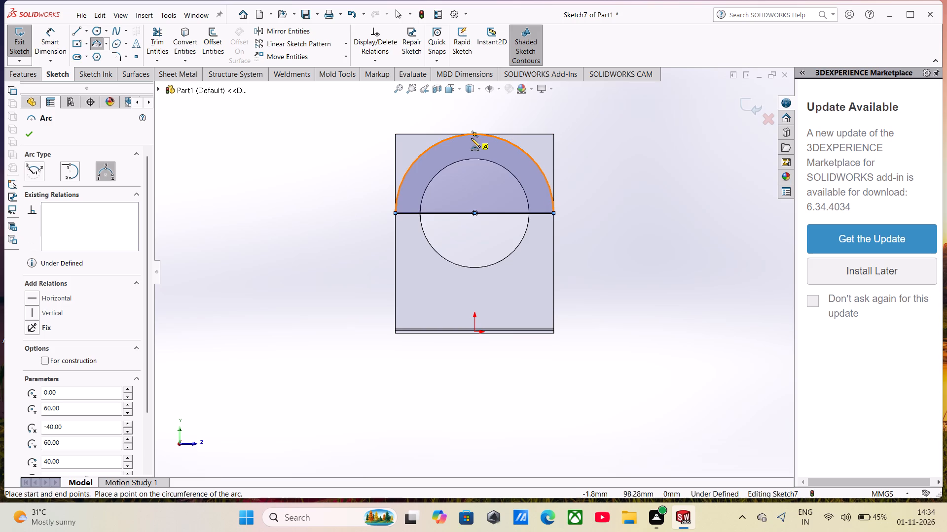
scroll(471, 138, "down", 1)
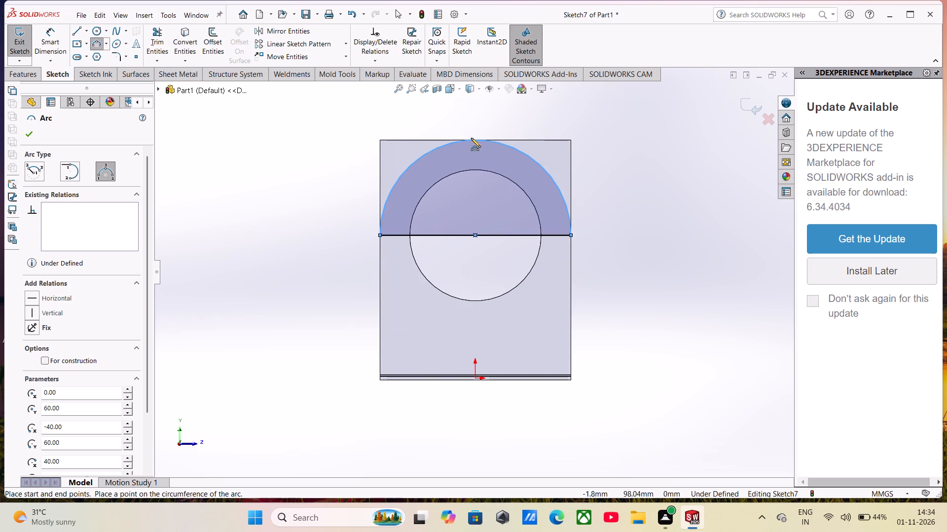
scroll(471, 138, "down", 3)
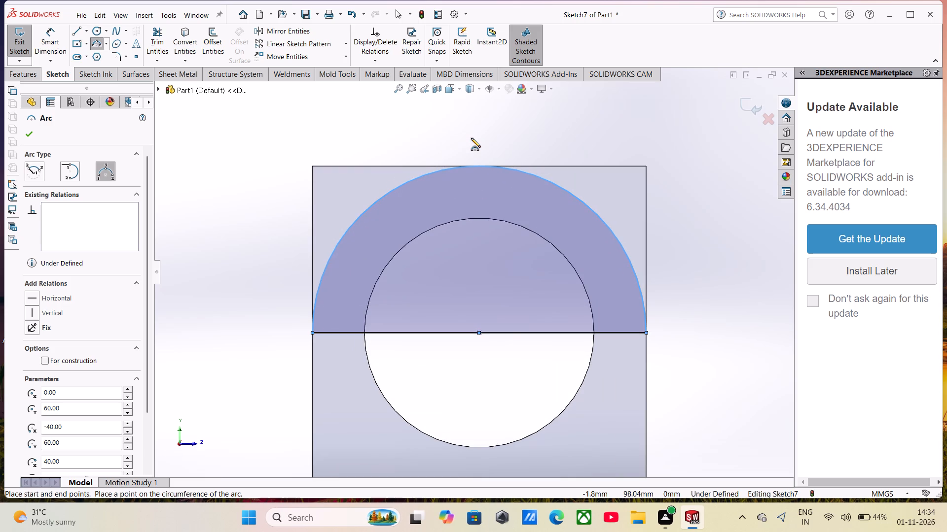
scroll(471, 138, "down", 3)
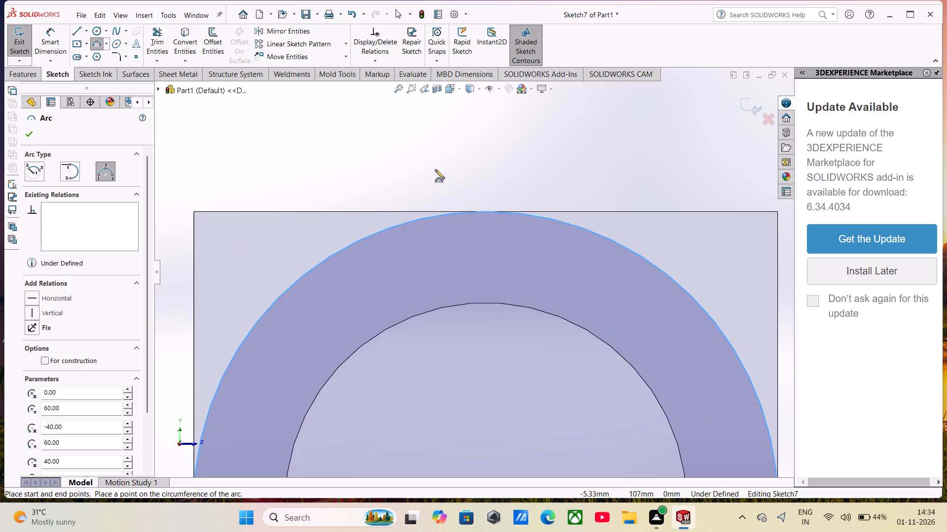
left_click(33, 134)
Convert the vertical leg's top edge and both side edges into sketch lines with Convert Entities.
scroll(258, 148, "up", 2)
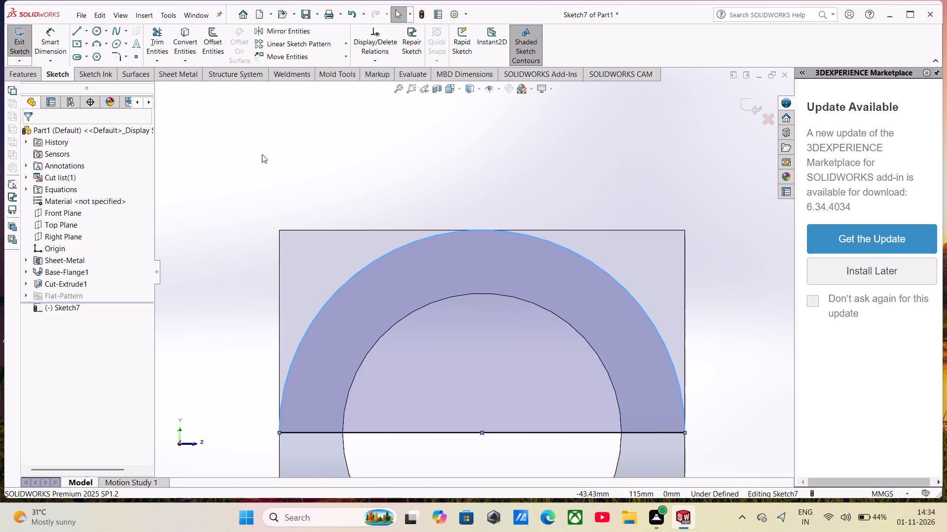
left_click(194, 38)
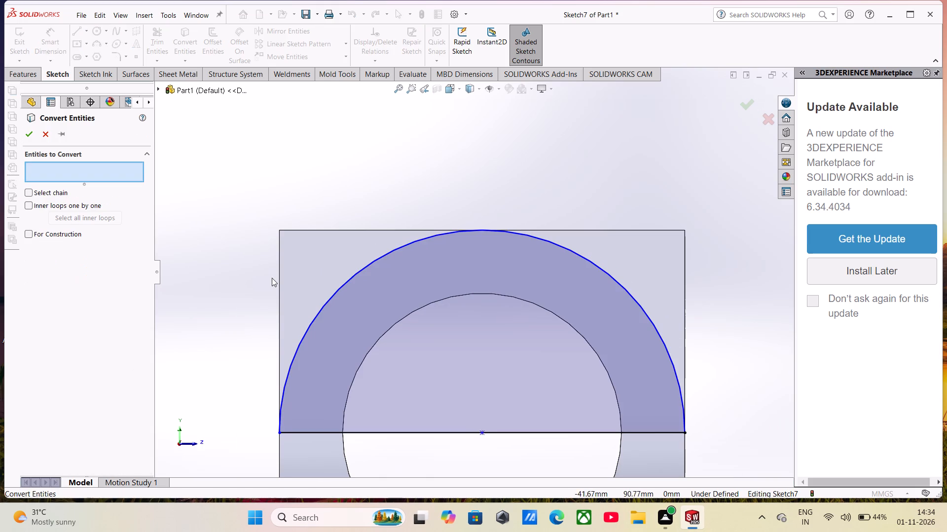
left_click(280, 277)
left_click(309, 229)
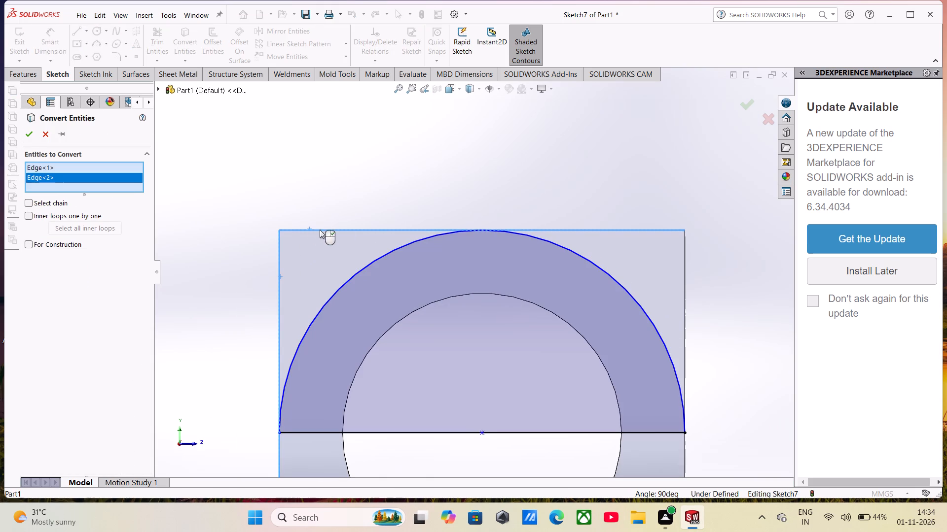
left_click(686, 259)
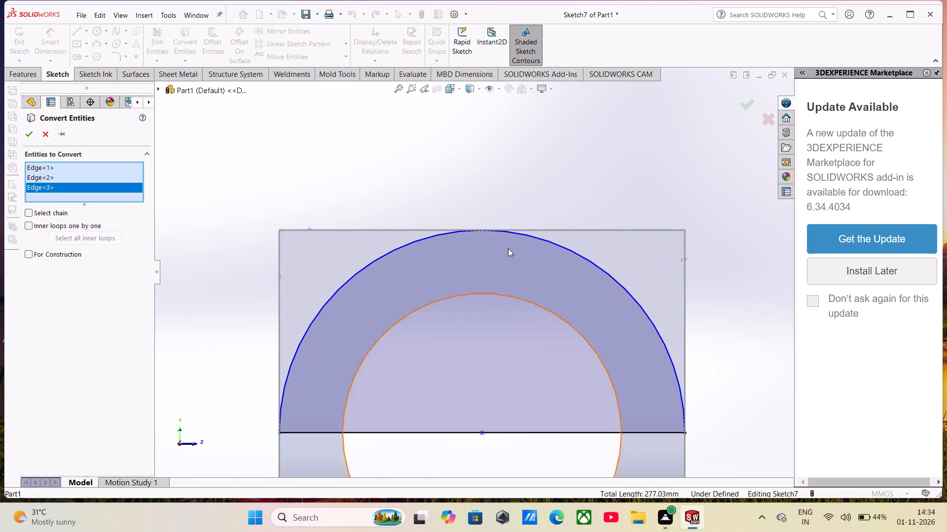
left_click(33, 133)
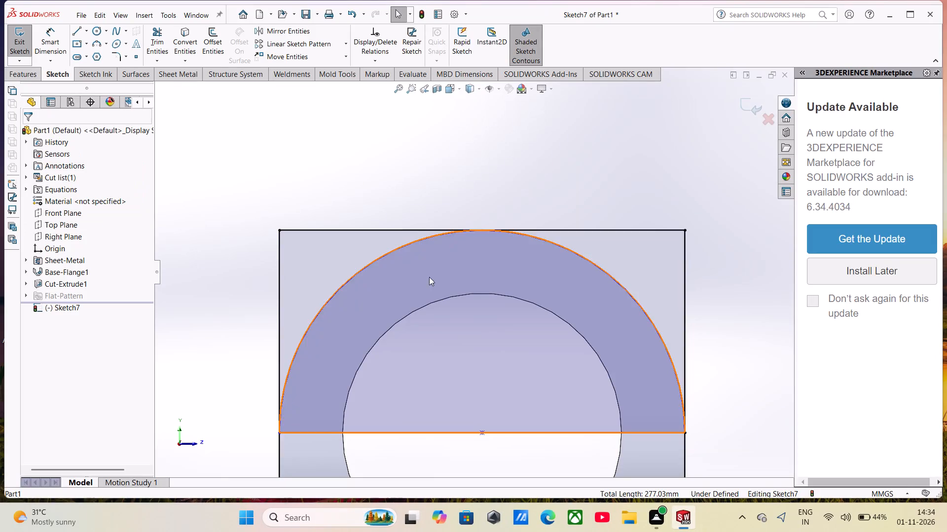
Trim the converted left side edge just below the arc's endpoint, using Trim to closest.
scroll(440, 311, "up", 3)
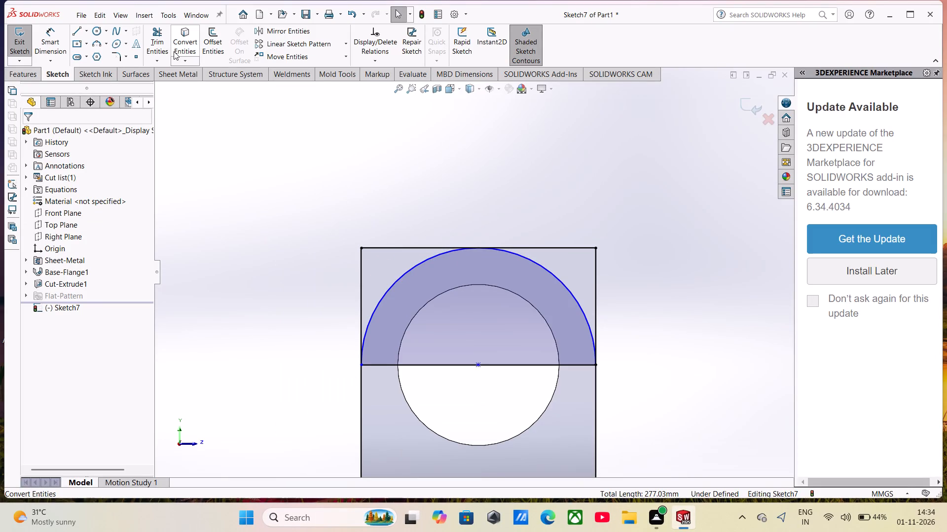
left_click(158, 36)
left_click(362, 381)
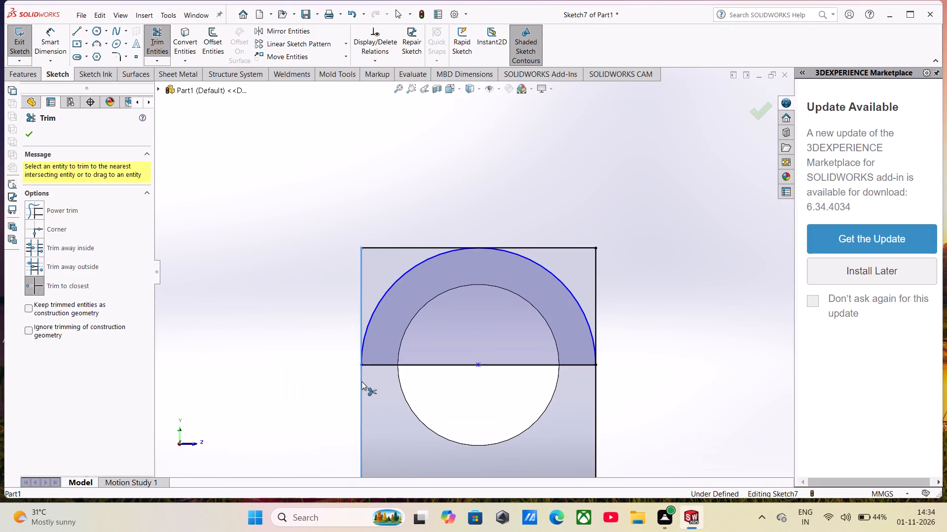
left_click(24, 127)
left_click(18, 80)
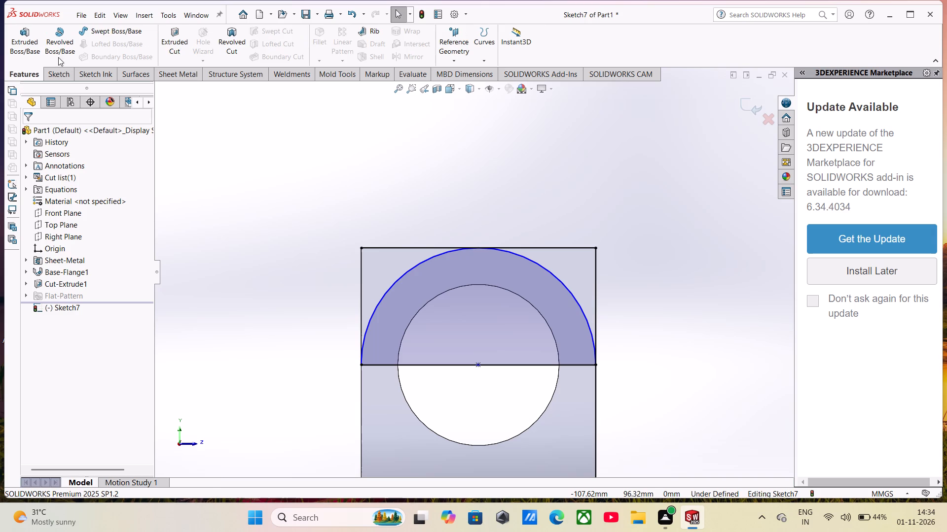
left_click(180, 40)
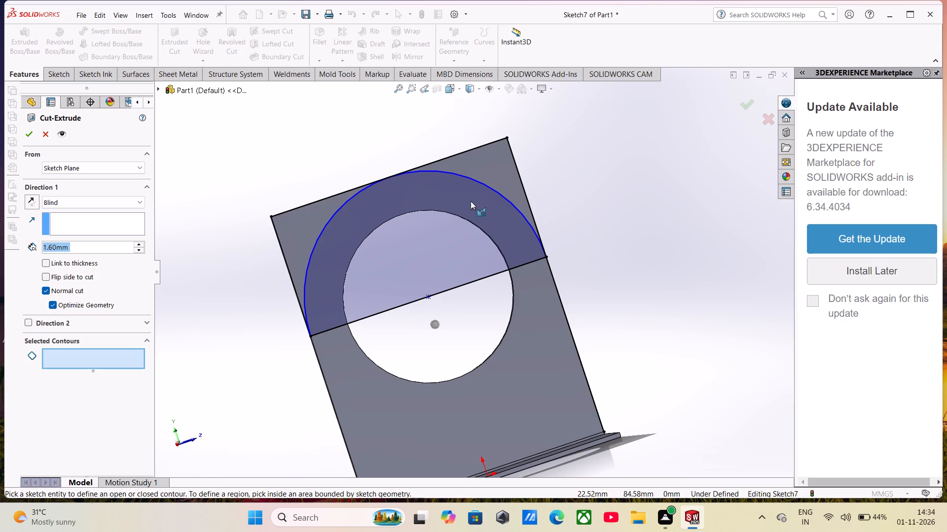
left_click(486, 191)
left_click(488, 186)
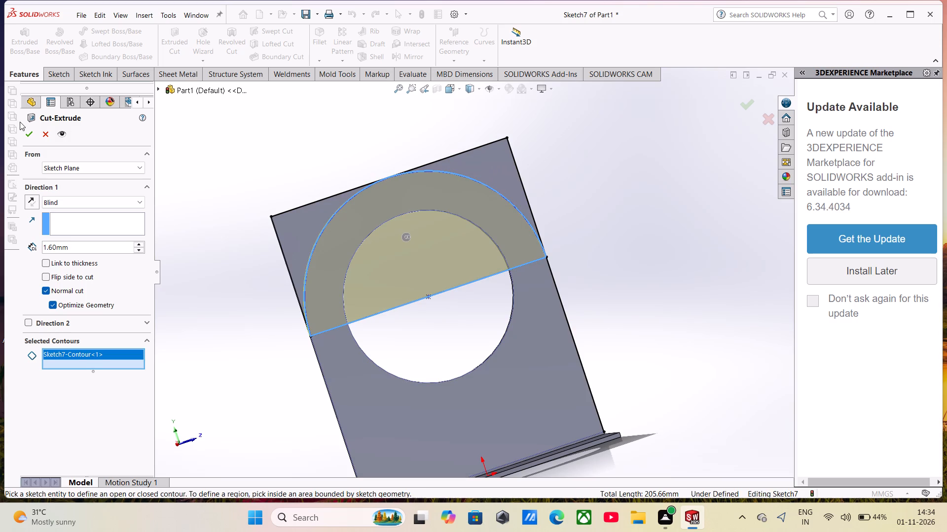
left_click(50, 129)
Examine where the arc, the horizontal line and the converted edges meet at the leg's sides and upper corners.
scroll(340, 317, "down", 6)
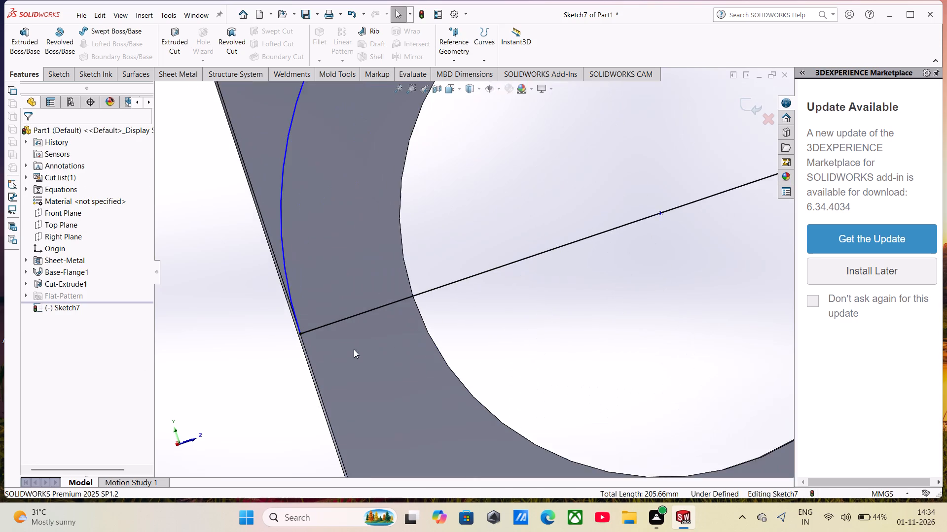
scroll(353, 350, "down", 5)
scroll(308, 325, "down", 4)
scroll(308, 325, "up", 8)
scroll(385, 290, "up", 2)
middle_click_drag(387, 290, 450, 291)
scroll(449, 279, "down", 8)
middle_click_drag(489, 255, 460, 251)
scroll(440, 248, "down", 4)
scroll(400, 245, "down", 4)
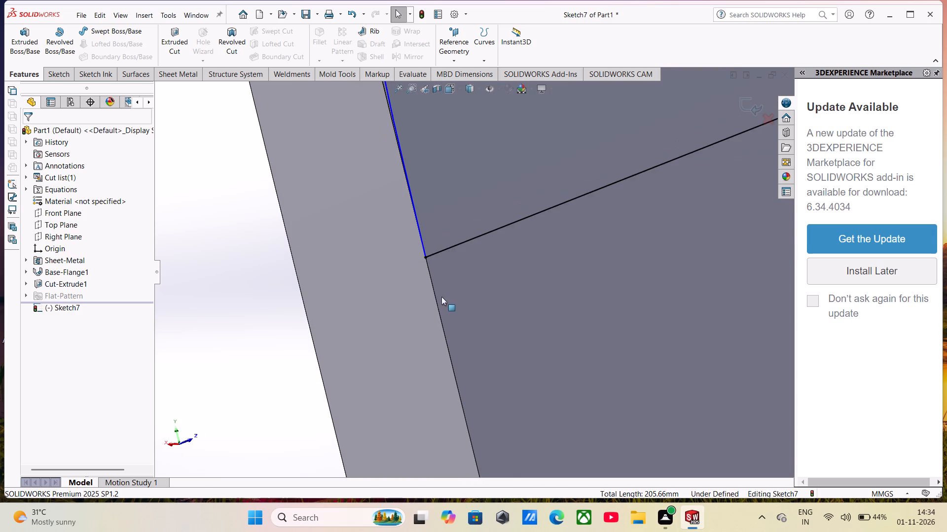
scroll(442, 298, "up", 20)
scroll(442, 298, "up", 5)
scroll(511, 210, "down", 4)
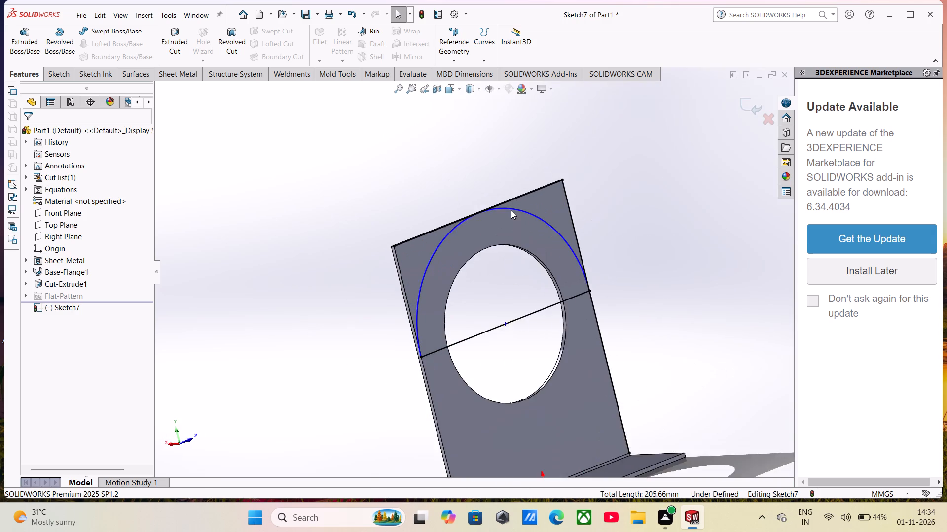
scroll(511, 210, "down", 5)
scroll(429, 236, "down", 9)
scroll(409, 299, "up", 10)
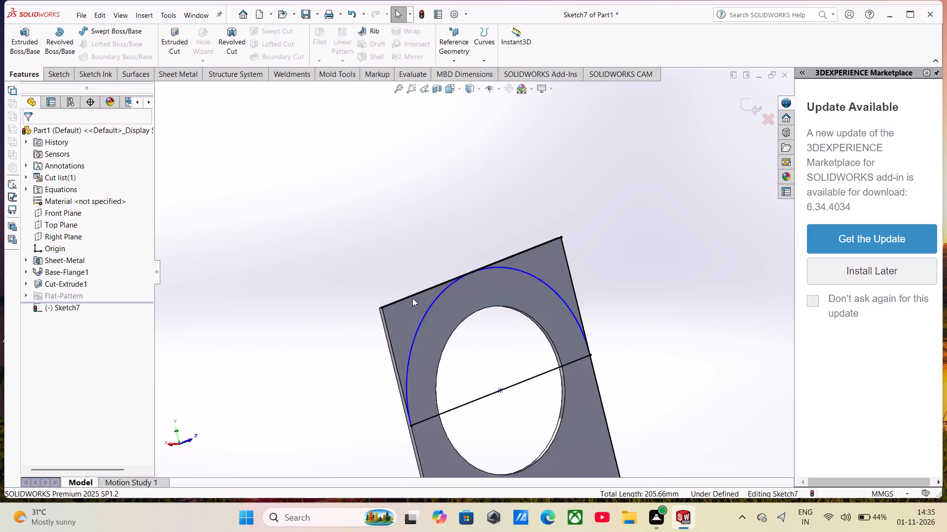
scroll(412, 298, "up", 6)
scroll(412, 302, "down", 8)
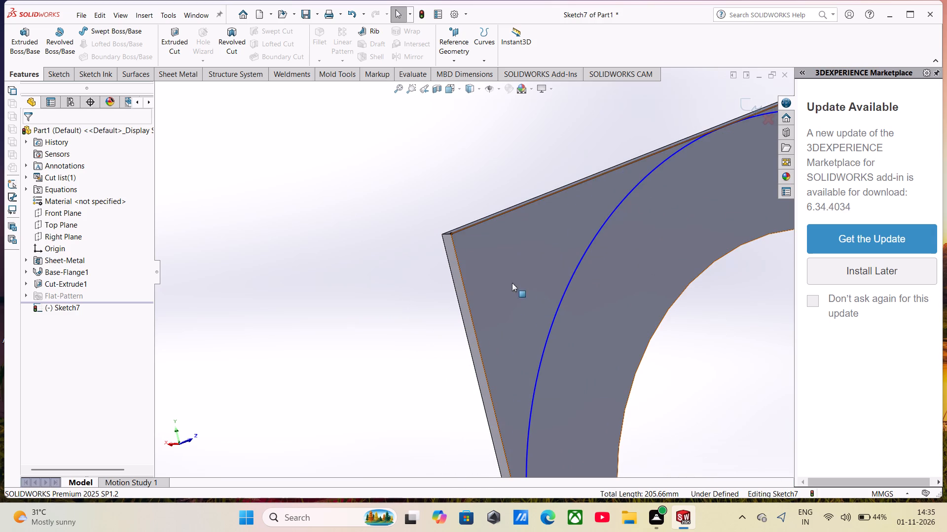
scroll(475, 264, "up", 7)
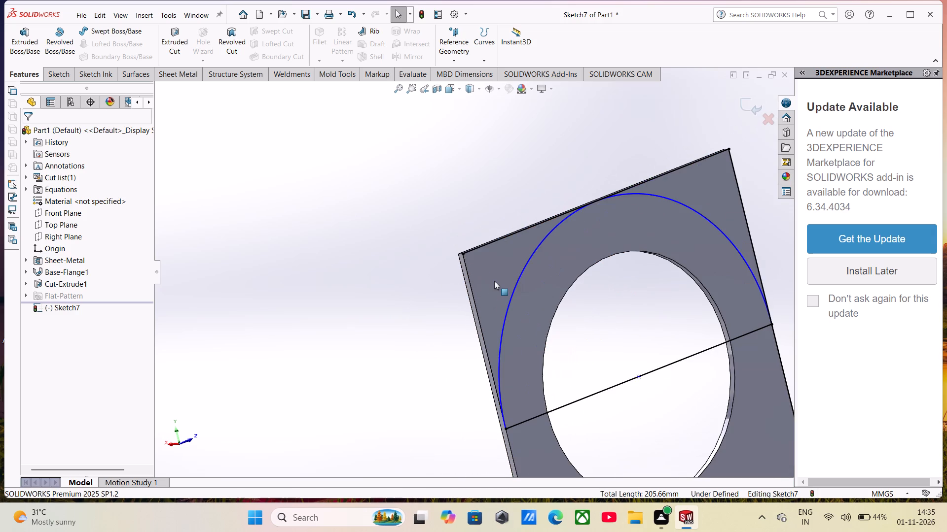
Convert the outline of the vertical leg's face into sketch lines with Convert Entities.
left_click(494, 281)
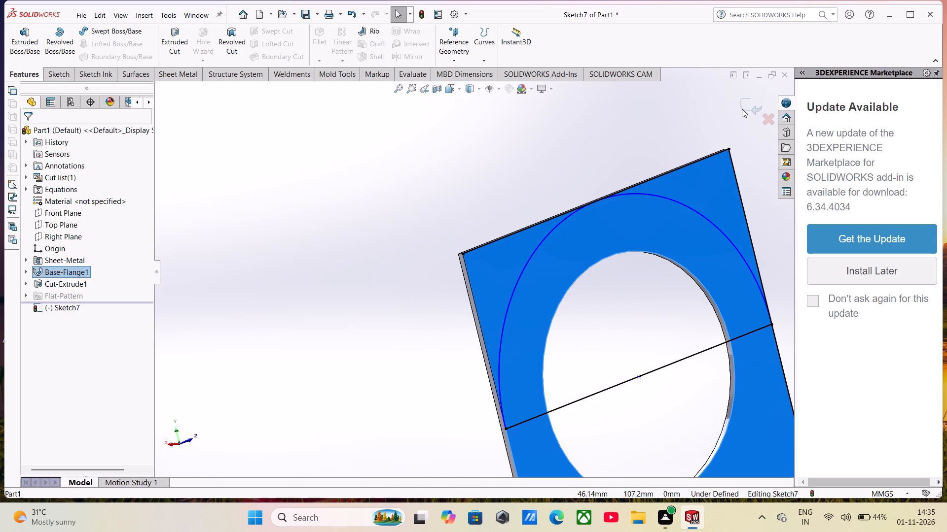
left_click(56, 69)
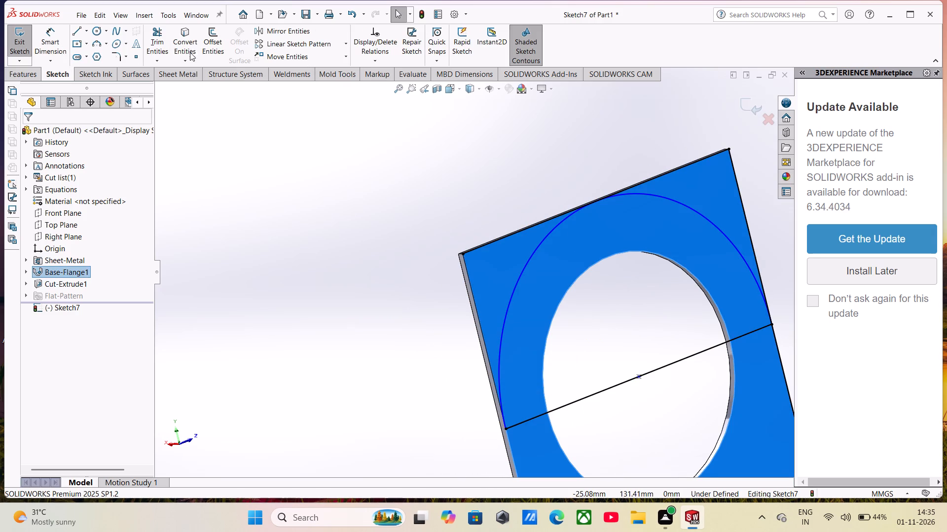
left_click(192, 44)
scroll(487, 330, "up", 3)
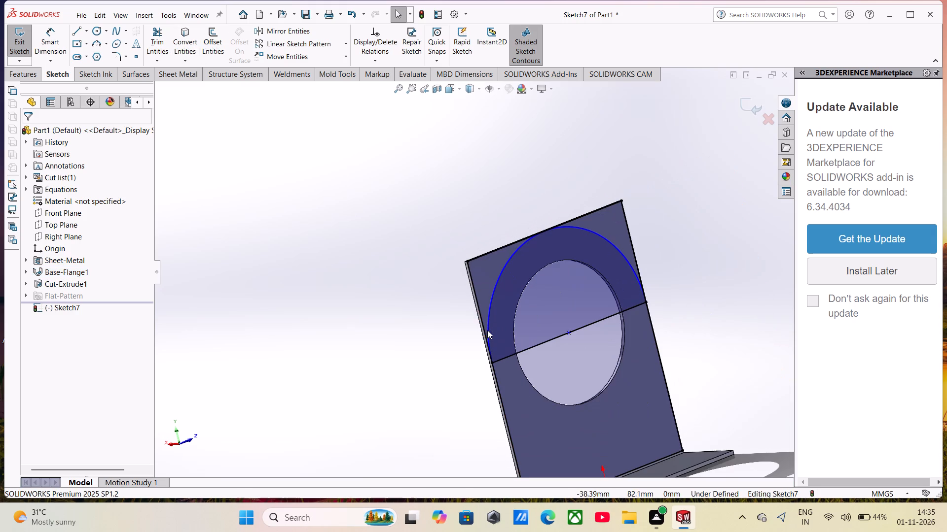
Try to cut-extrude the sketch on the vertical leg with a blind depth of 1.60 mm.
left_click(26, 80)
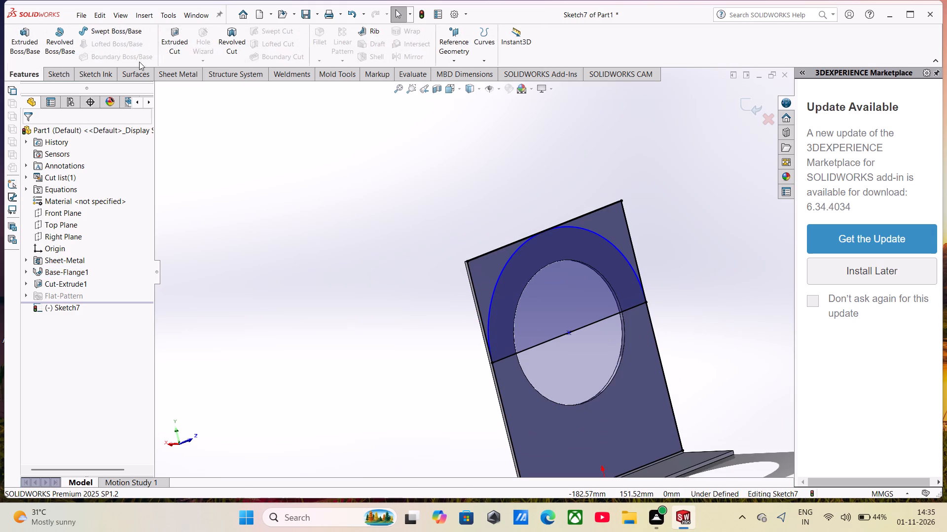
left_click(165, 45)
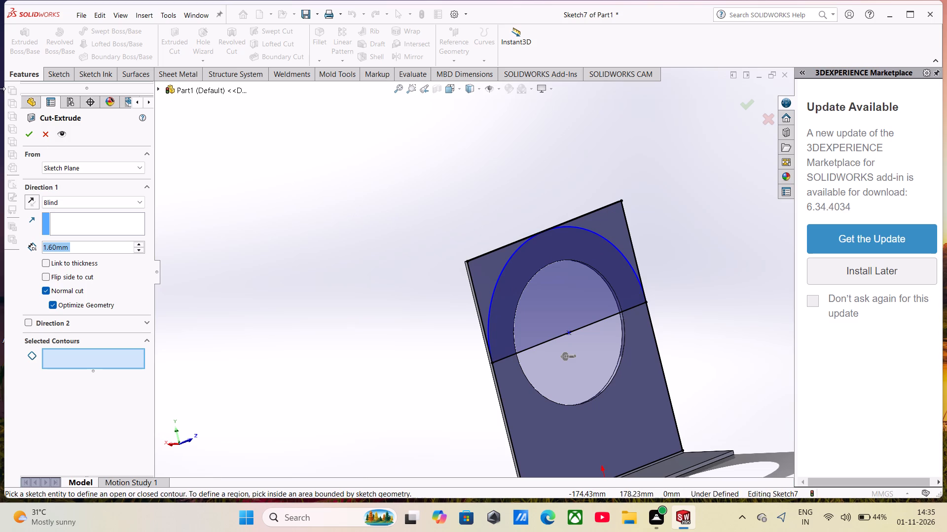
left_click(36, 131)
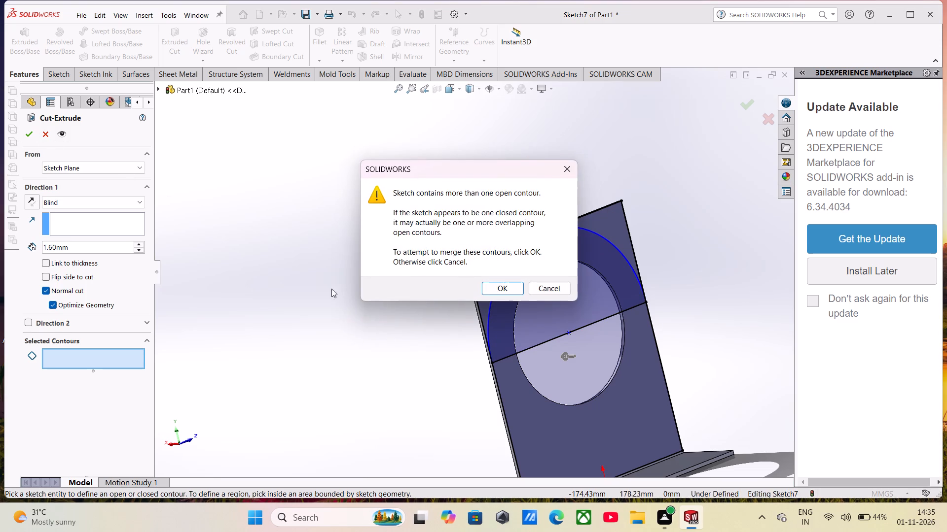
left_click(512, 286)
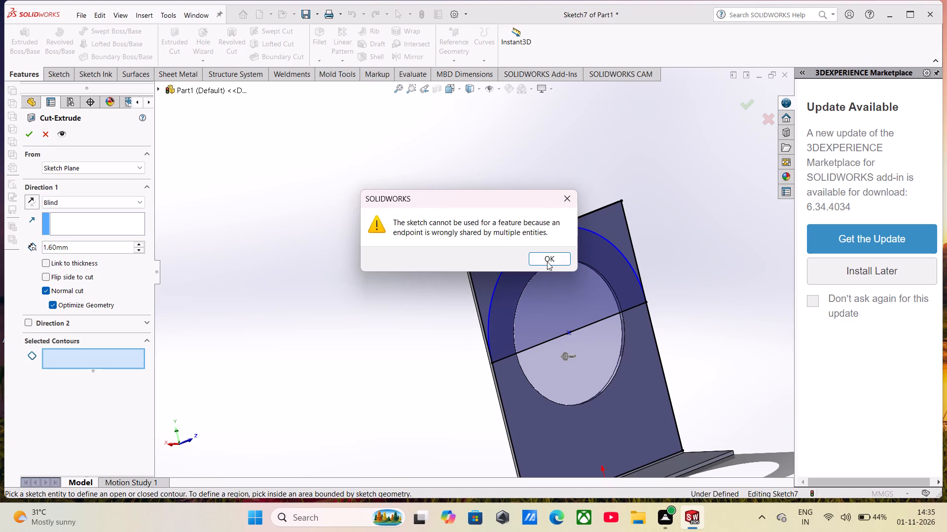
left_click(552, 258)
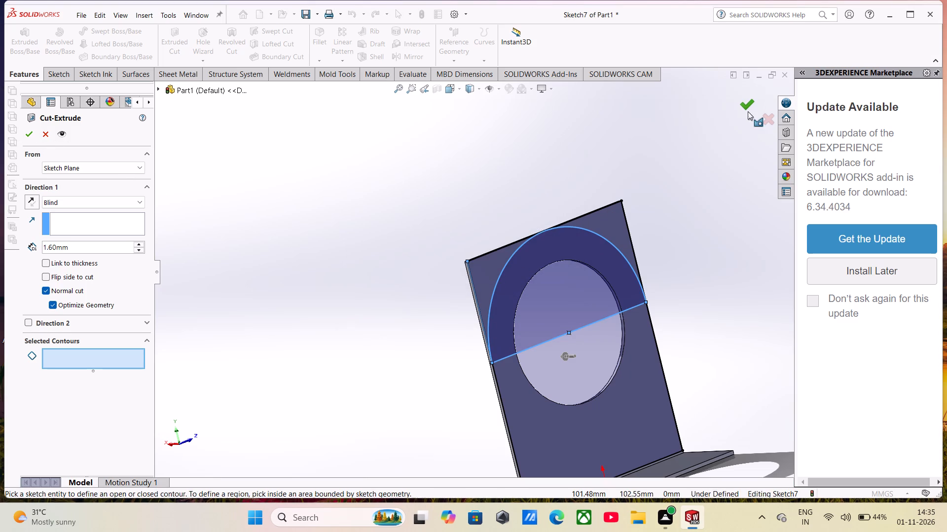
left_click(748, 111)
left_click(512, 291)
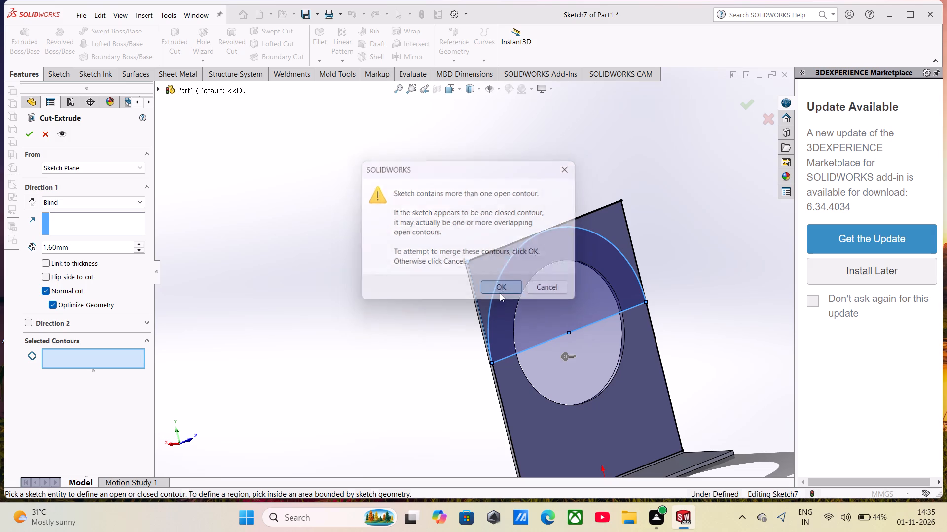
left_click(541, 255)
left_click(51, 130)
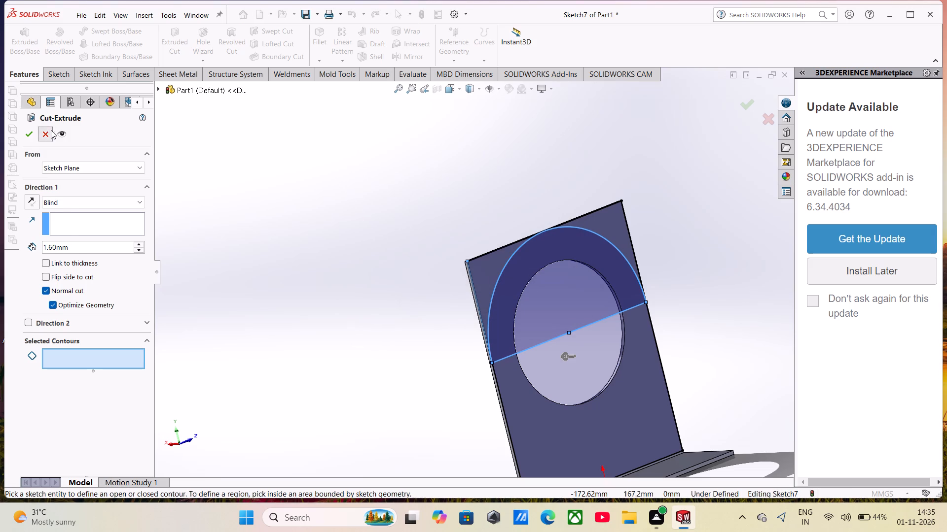
Discard the rounded-top sketch on the vertical leg and exit it.
scroll(545, 276, "up", 3)
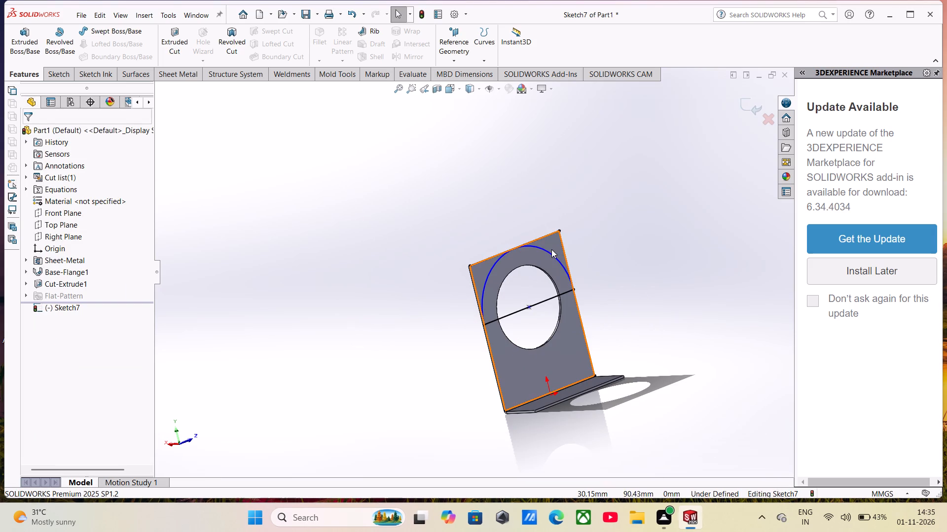
left_click(551, 249)
left_click(527, 225)
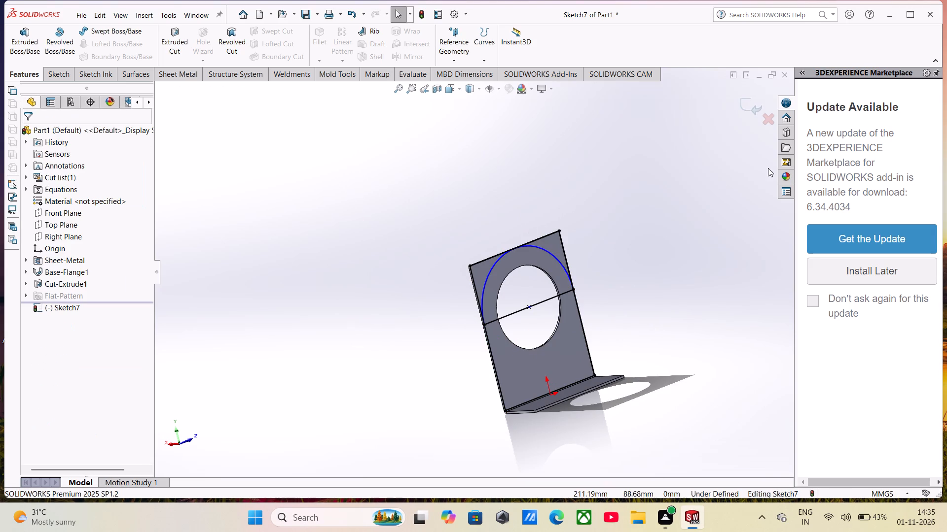
left_click(776, 121)
left_click(470, 266)
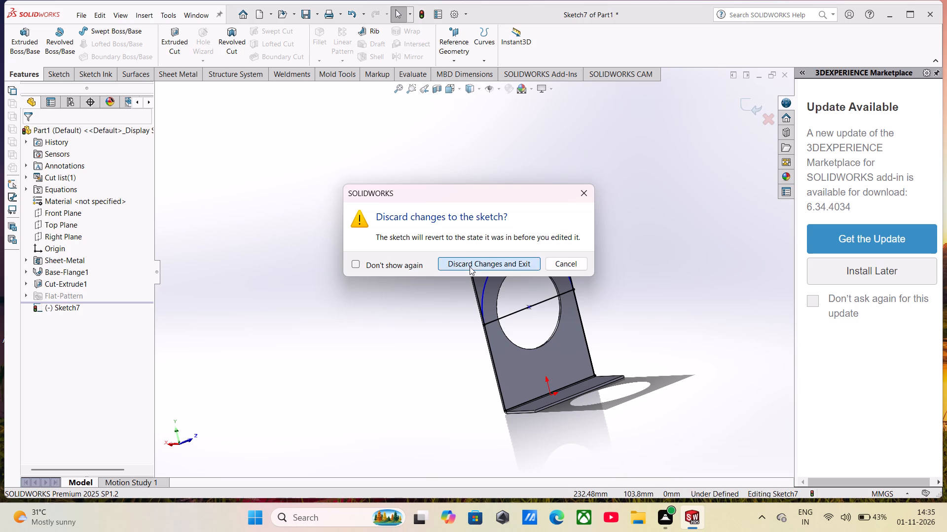
On a new sketch on the vertical leg's face, draw an 80 mm horizontal midpoint line centred on the hole, reaching both side edges.
scroll(529, 325, "down", 3)
scroll(529, 326, "up", 6)
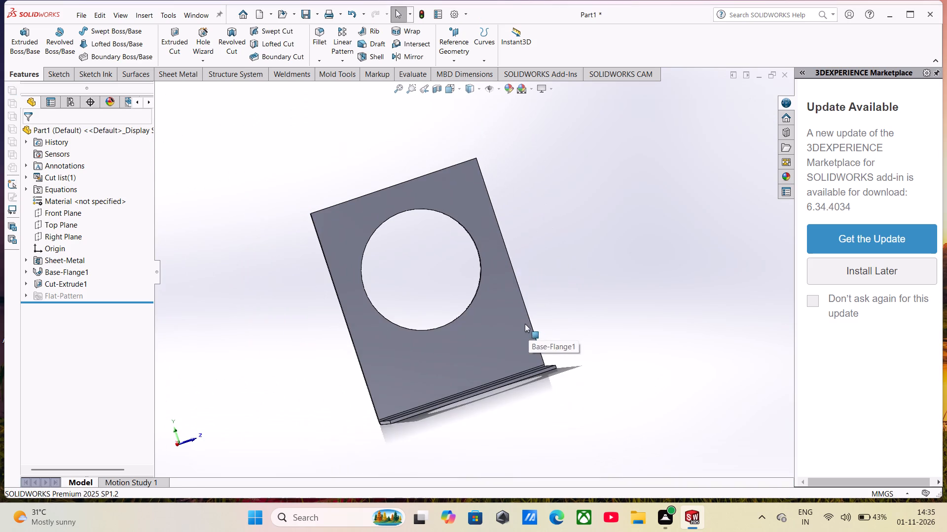
left_click(397, 324)
left_click(443, 299)
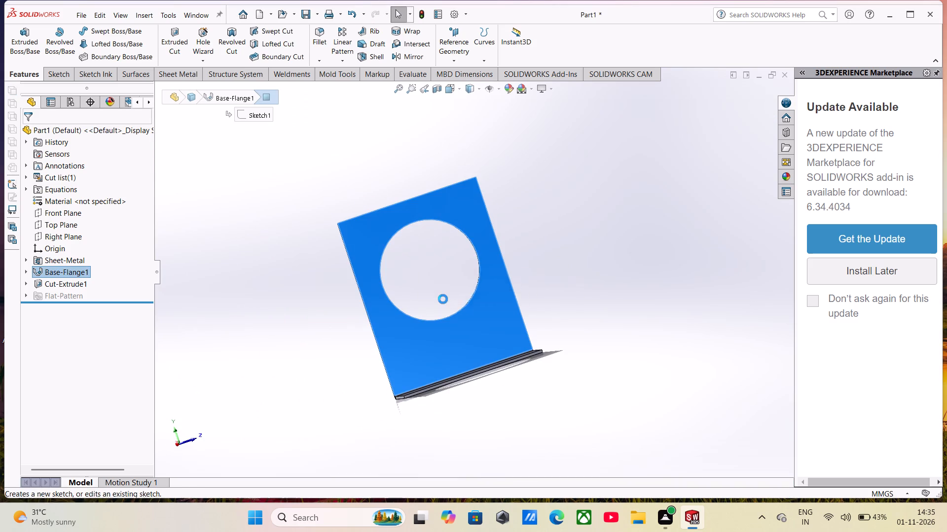
left_click(311, 192)
scroll(380, 211, "up", 2)
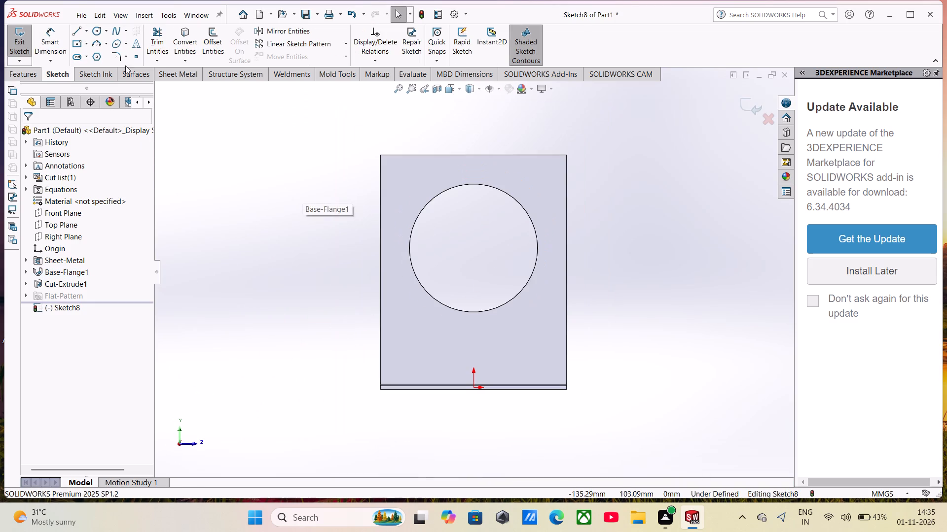
left_click(87, 26)
left_click(100, 67)
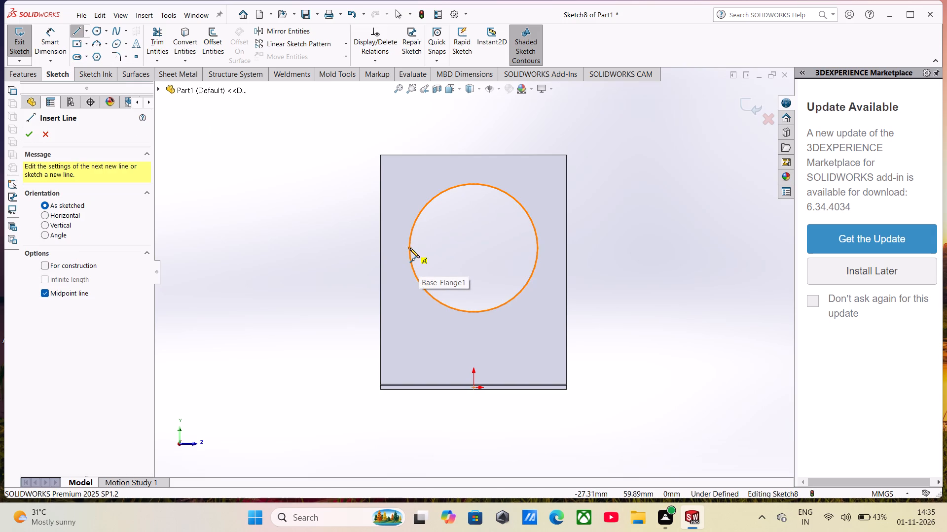
left_click(473, 247)
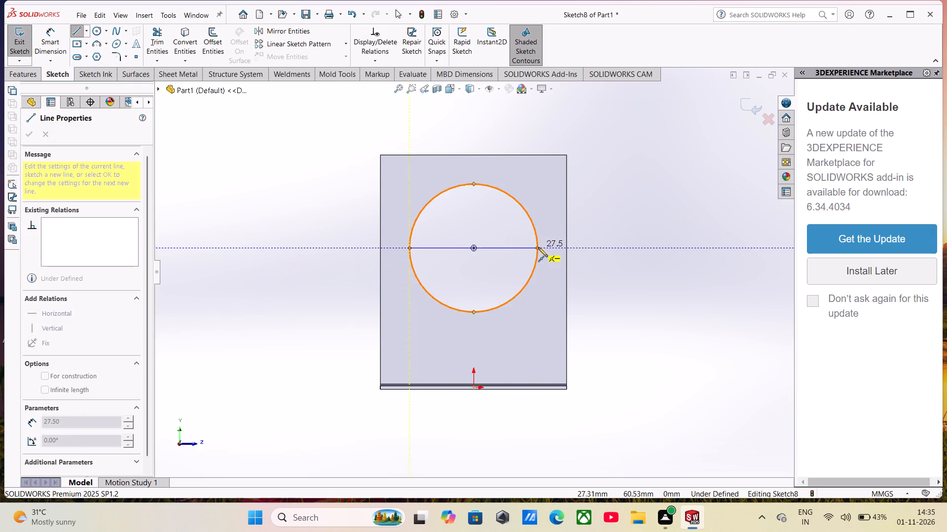
left_click(565, 248)
Draw a three-point arc of 40 mm radius between the horizontal line's endpoints, with its crown on the leg's top edge.
left_click(91, 39)
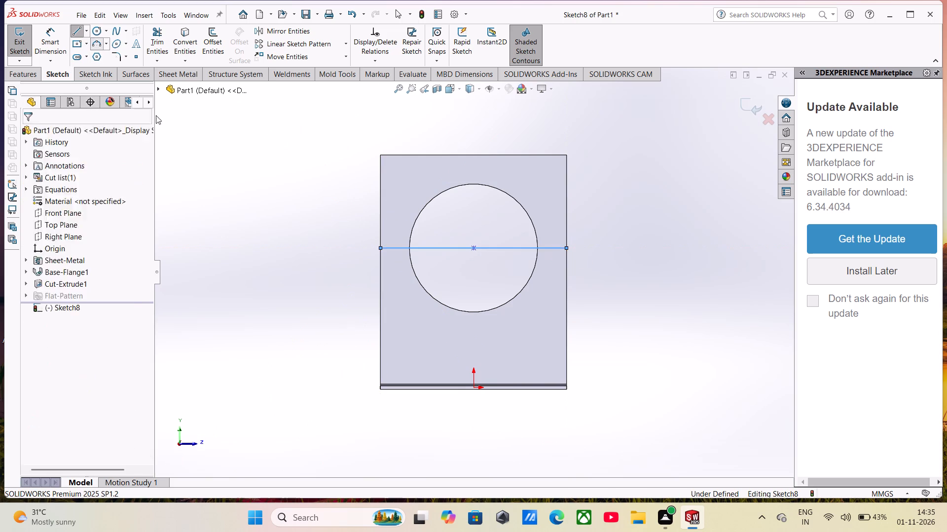
left_click(380, 250)
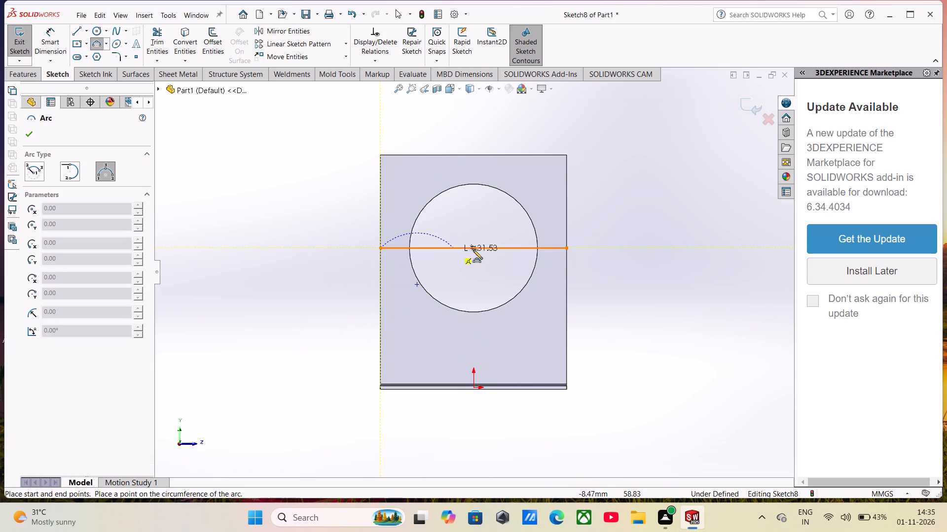
left_click(567, 248)
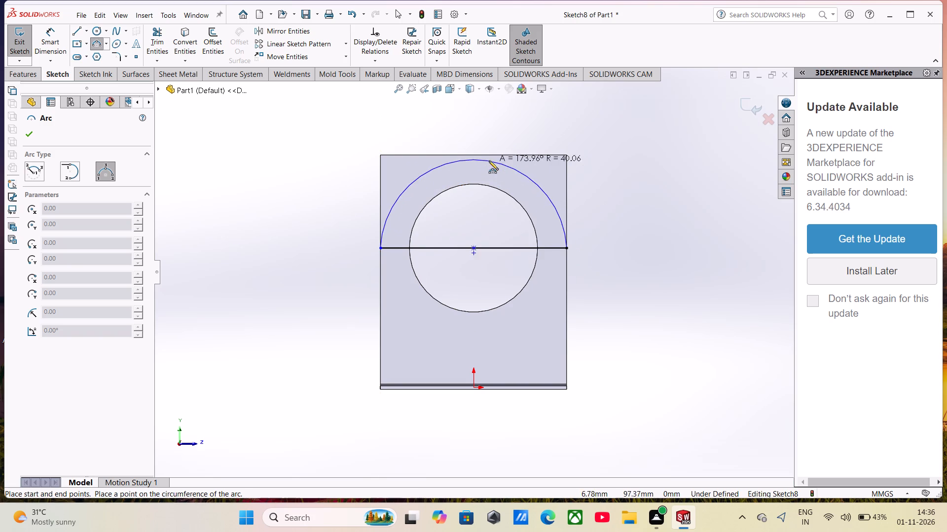
left_click(474, 155)
Draw connected lines around the arc along the leg's edges: 40 mm up one side, 80 mm across the top and 40 mm down the other.
scroll(474, 155, "down", 2)
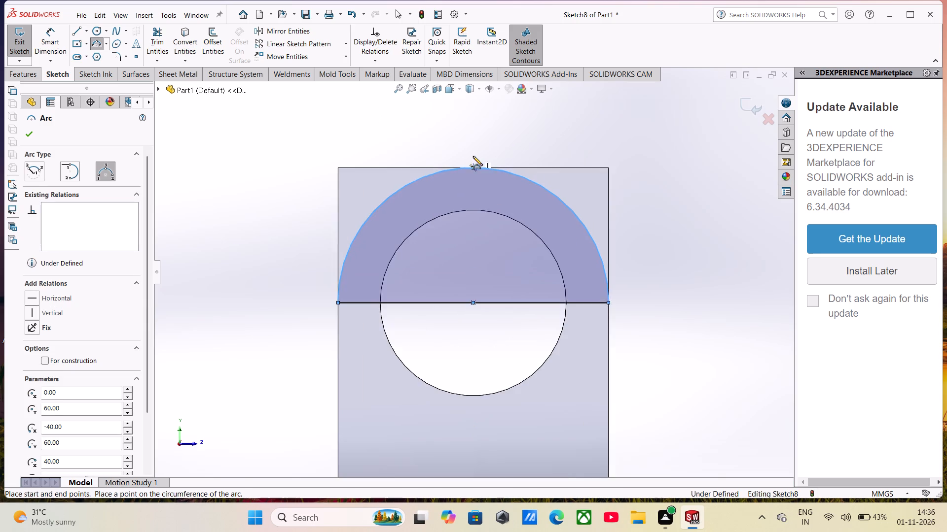
scroll(467, 163, "down", 3)
left_click(75, 35)
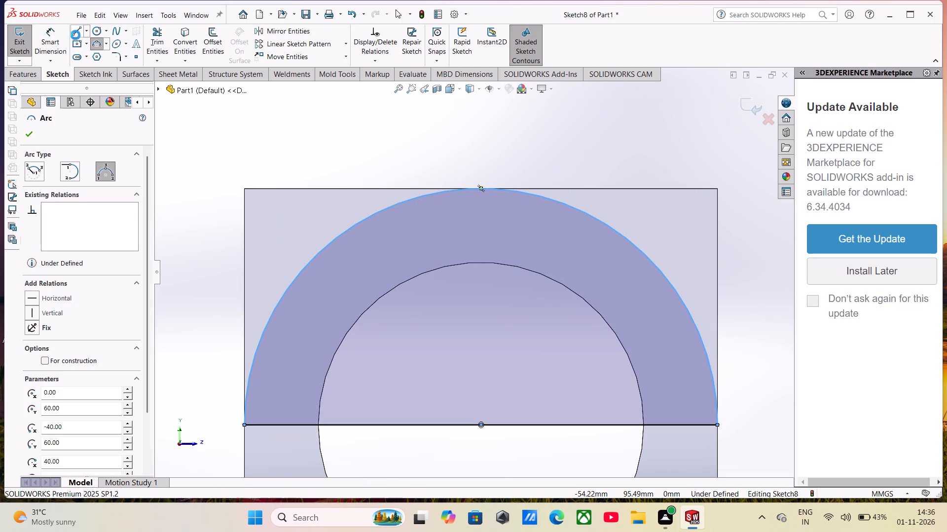
left_click(244, 425)
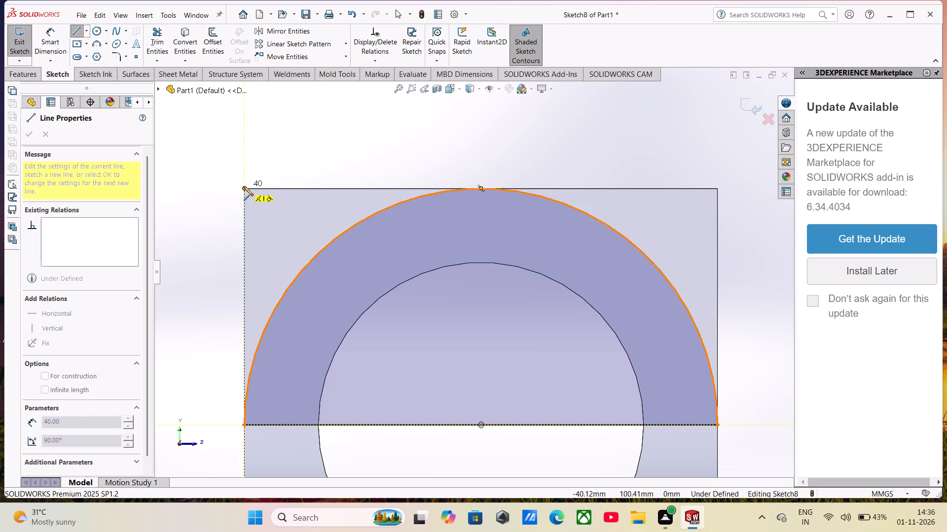
left_click(244, 186)
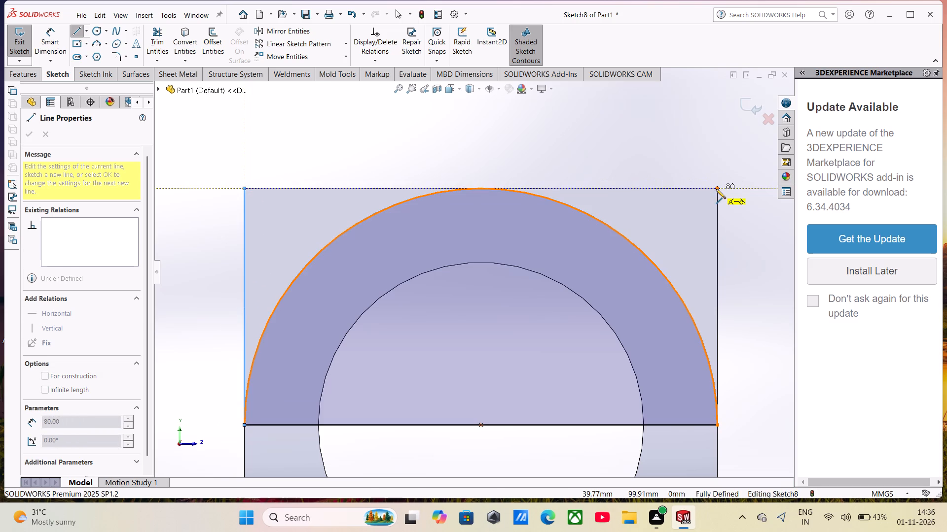
left_click(716, 189)
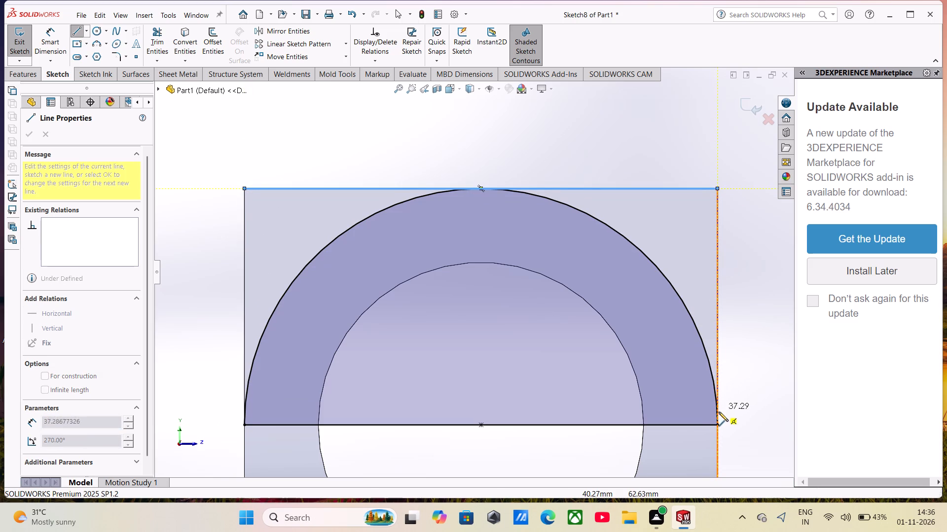
left_click(717, 426)
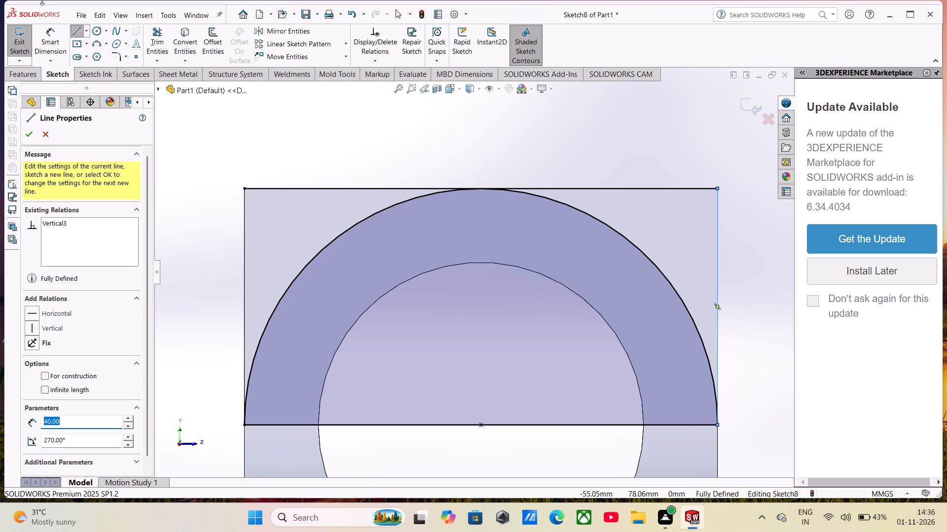
Trim away the horizontal line through the hole's centre with Trim to closest, accepting deletion of its midpoint relation.
left_click(156, 39)
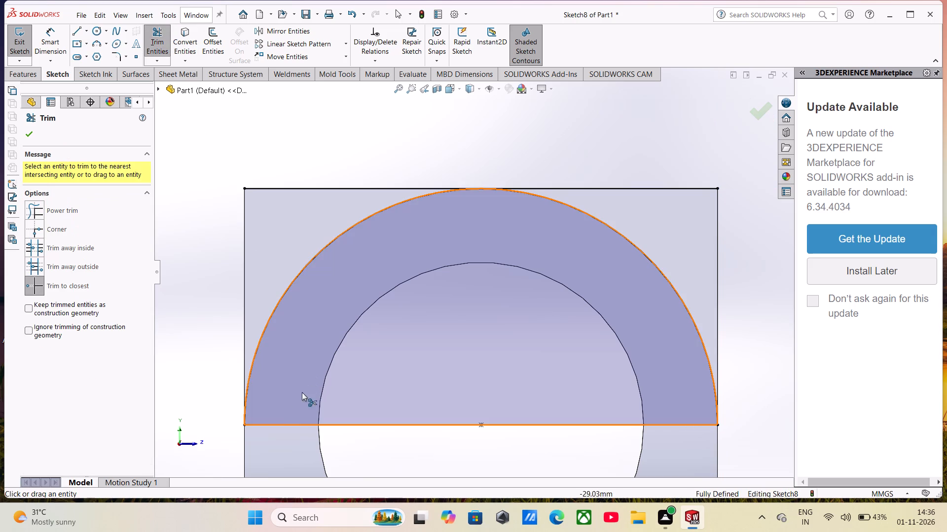
left_click(276, 426)
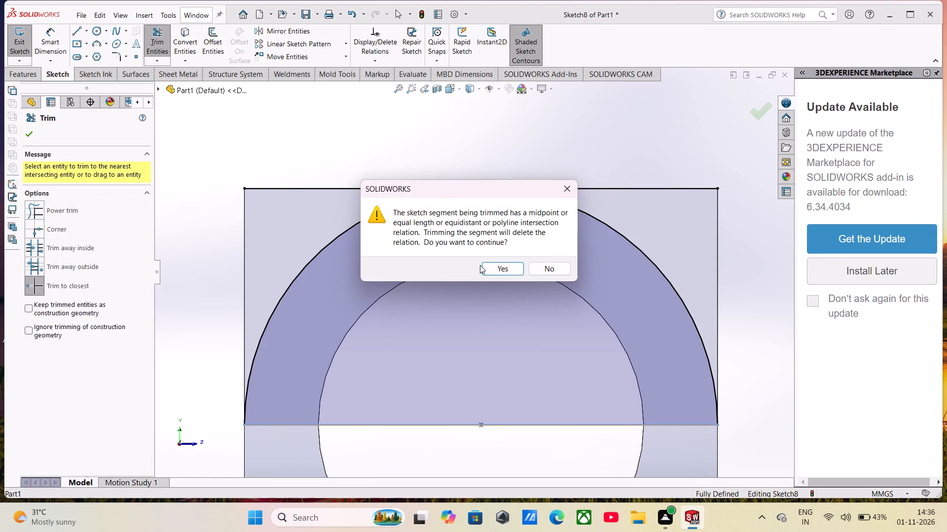
left_click(486, 272)
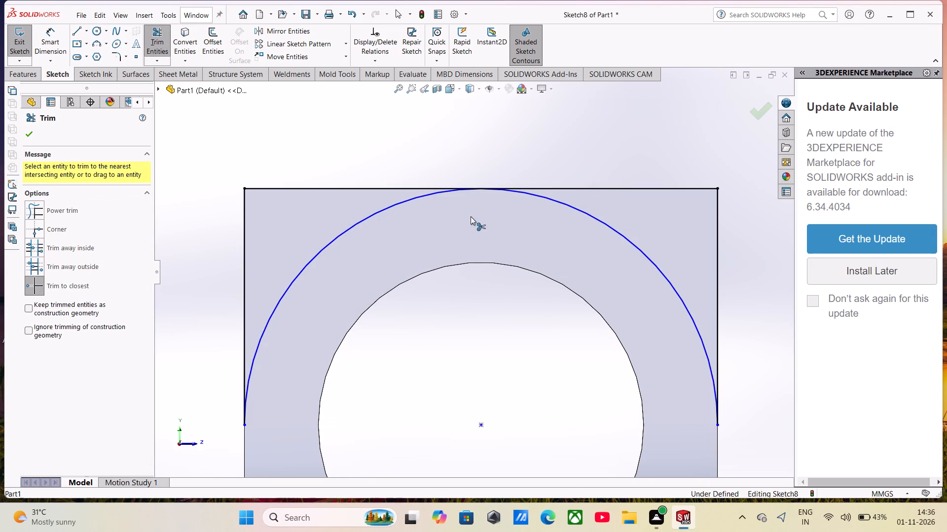
Examine where the arc's crown meets the sketched line along the leg's top edge.
scroll(469, 229, "up", 3)
scroll(456, 247, "down", 3)
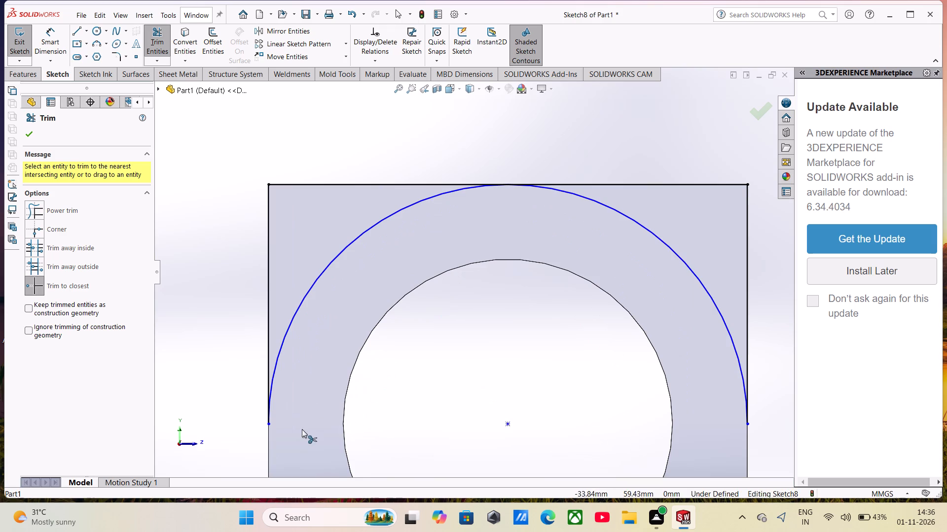
scroll(300, 430, "down", 2)
scroll(283, 340, "up", 7)
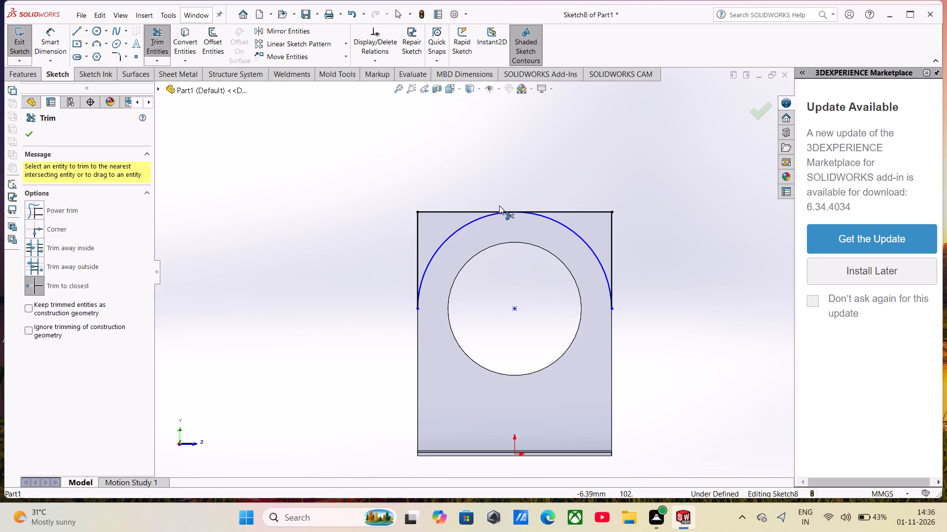
scroll(499, 205, "down", 8)
scroll(522, 245, "down", 10)
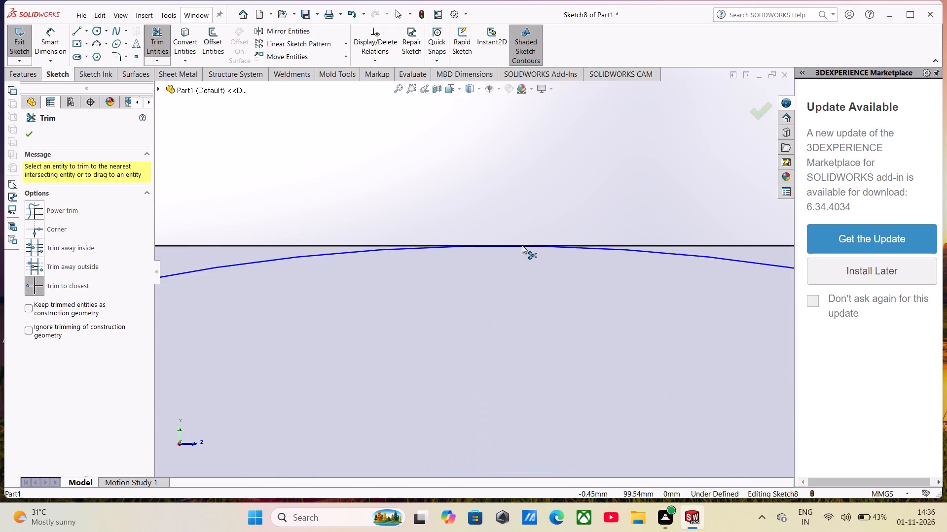
scroll(522, 245, "down", 11)
scroll(480, 296, "down", 6)
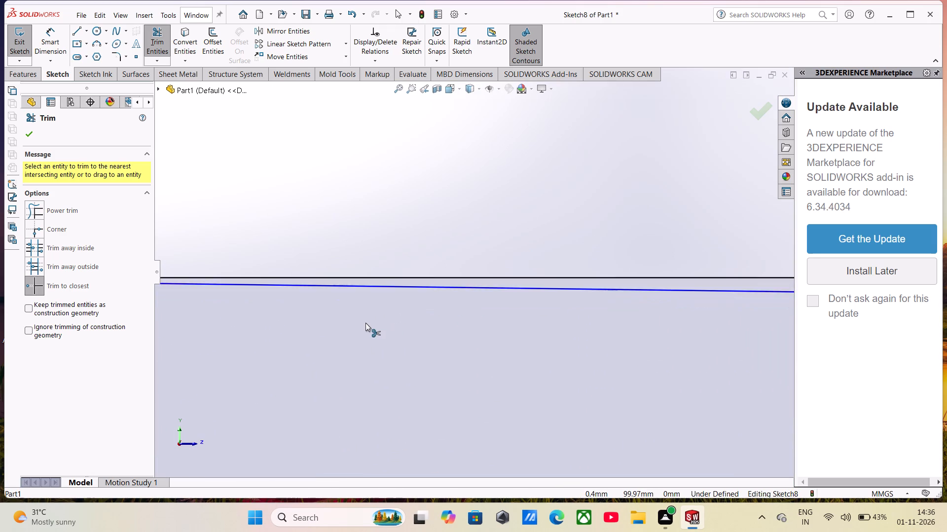
scroll(365, 323, "up", 14)
scroll(364, 273, "down", 8)
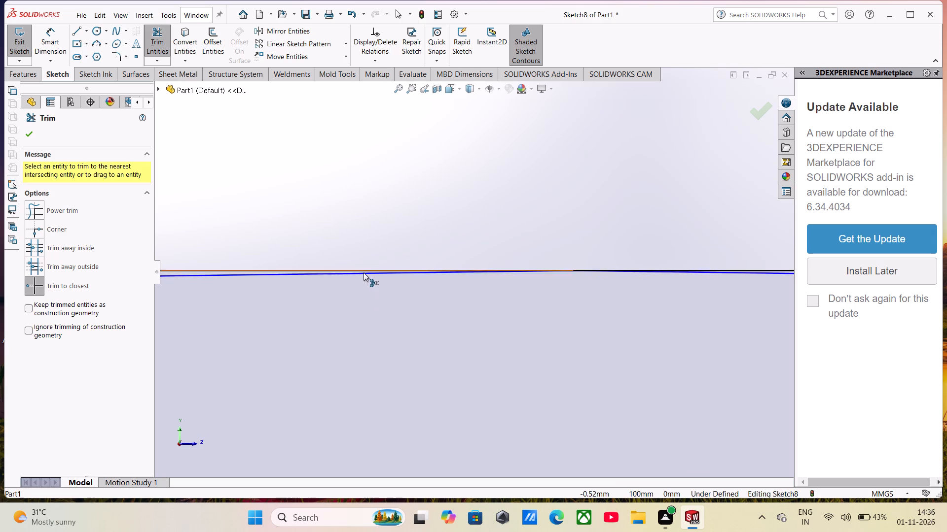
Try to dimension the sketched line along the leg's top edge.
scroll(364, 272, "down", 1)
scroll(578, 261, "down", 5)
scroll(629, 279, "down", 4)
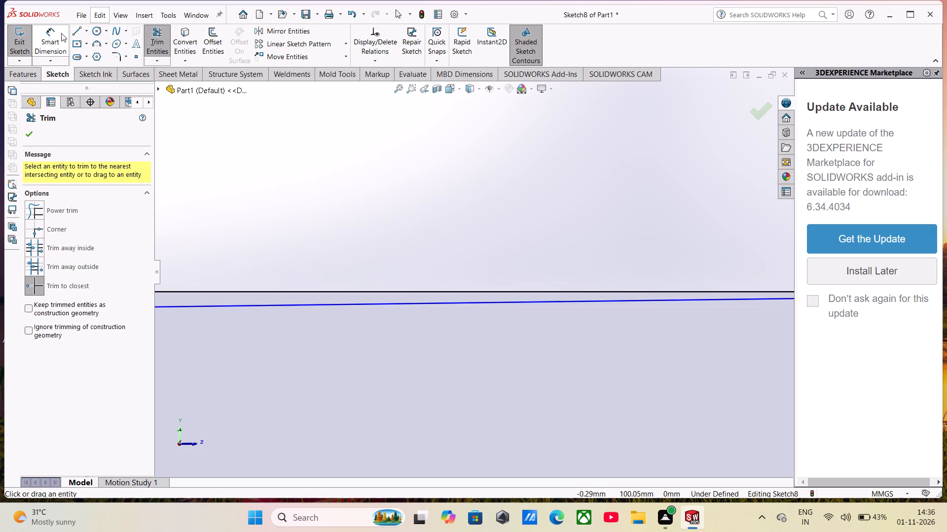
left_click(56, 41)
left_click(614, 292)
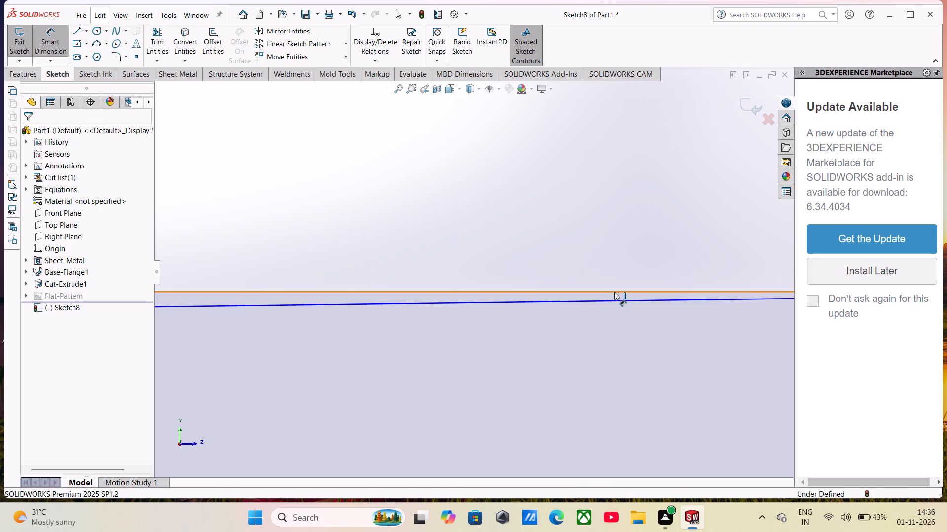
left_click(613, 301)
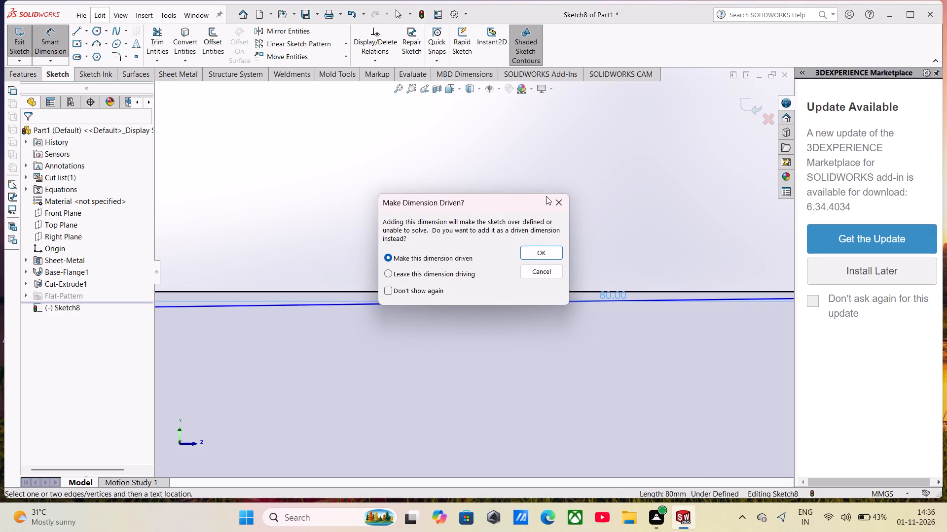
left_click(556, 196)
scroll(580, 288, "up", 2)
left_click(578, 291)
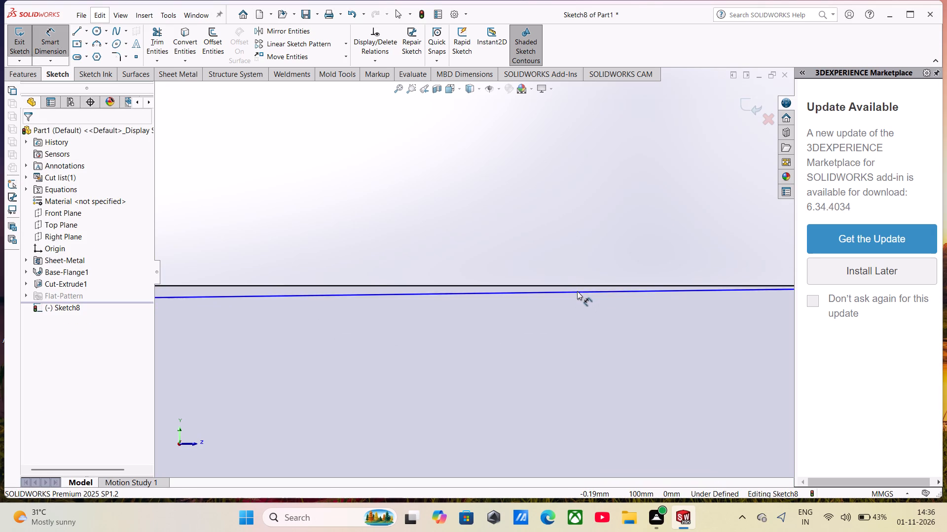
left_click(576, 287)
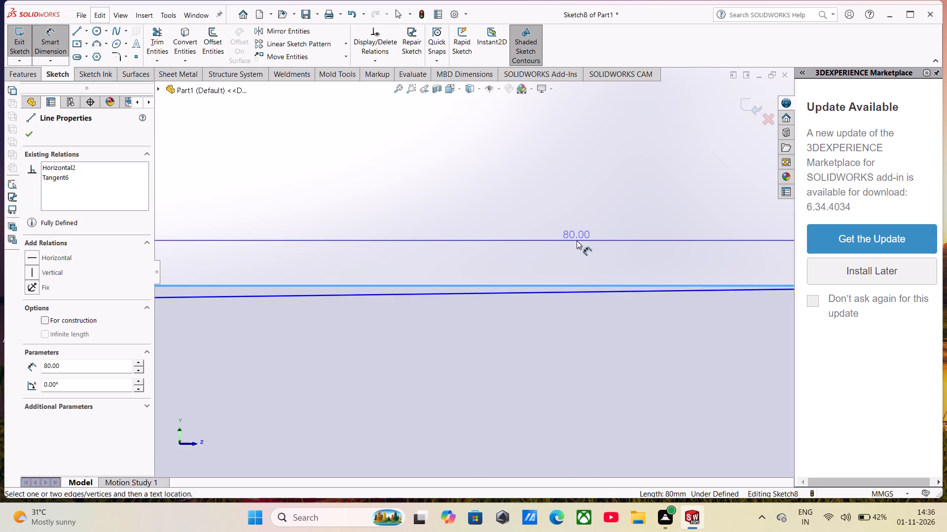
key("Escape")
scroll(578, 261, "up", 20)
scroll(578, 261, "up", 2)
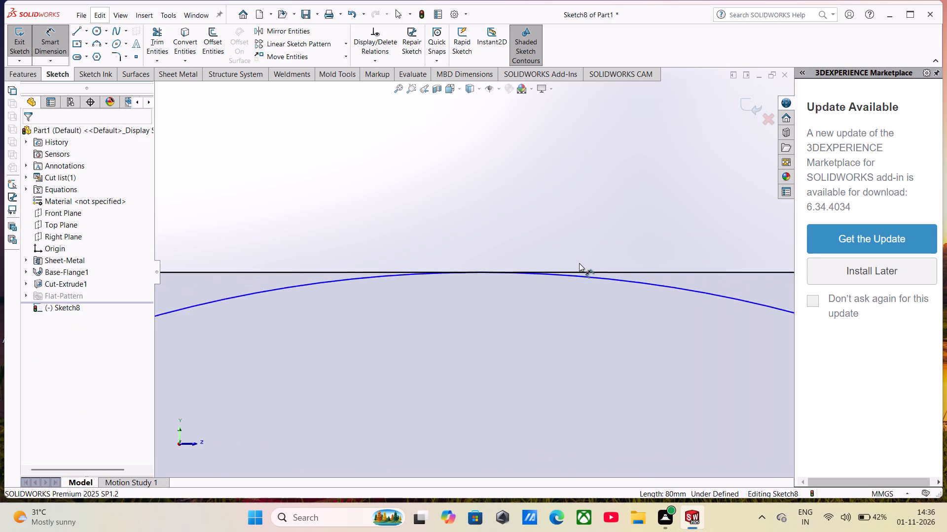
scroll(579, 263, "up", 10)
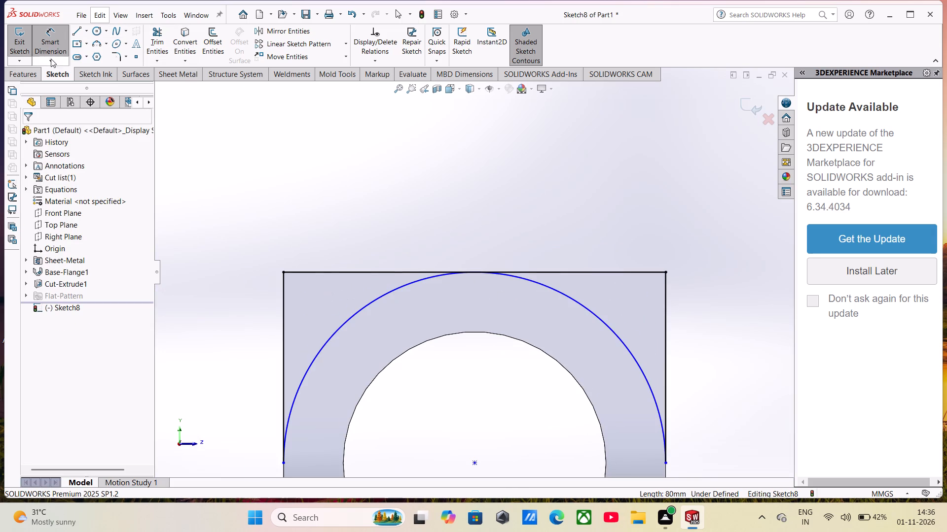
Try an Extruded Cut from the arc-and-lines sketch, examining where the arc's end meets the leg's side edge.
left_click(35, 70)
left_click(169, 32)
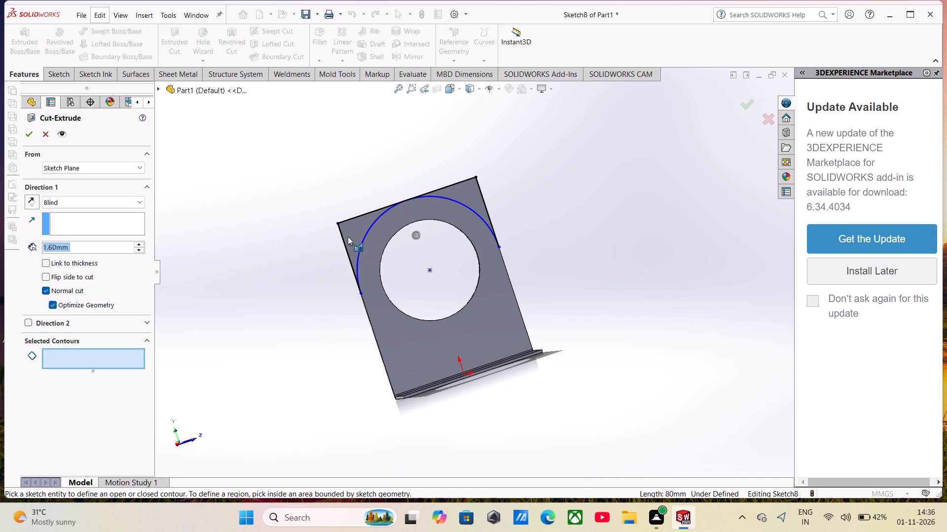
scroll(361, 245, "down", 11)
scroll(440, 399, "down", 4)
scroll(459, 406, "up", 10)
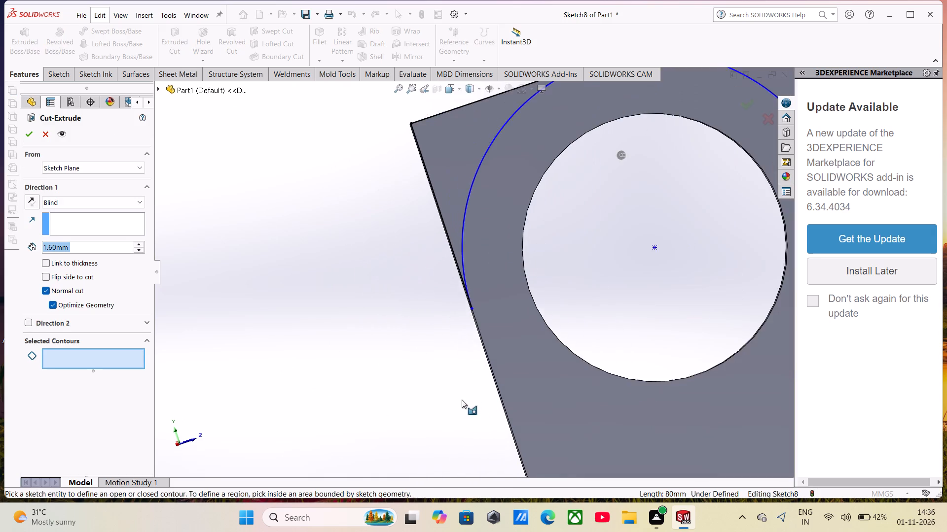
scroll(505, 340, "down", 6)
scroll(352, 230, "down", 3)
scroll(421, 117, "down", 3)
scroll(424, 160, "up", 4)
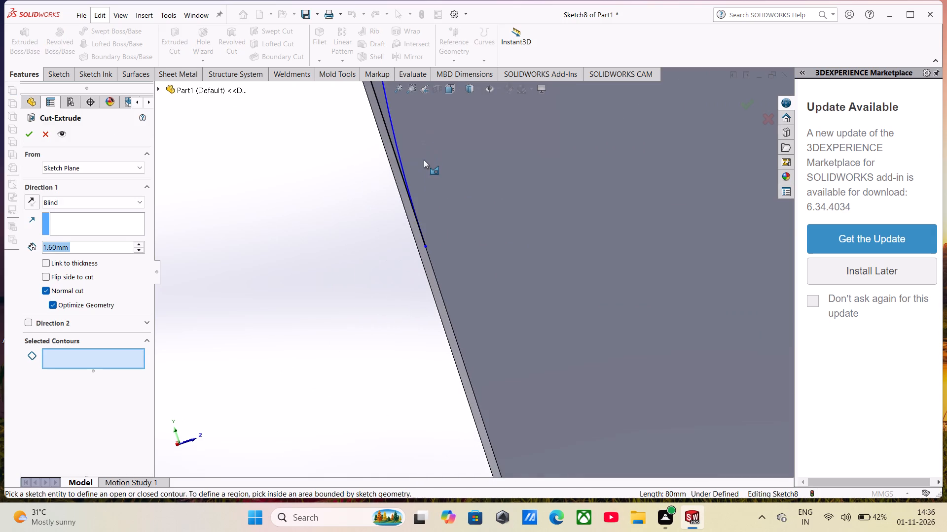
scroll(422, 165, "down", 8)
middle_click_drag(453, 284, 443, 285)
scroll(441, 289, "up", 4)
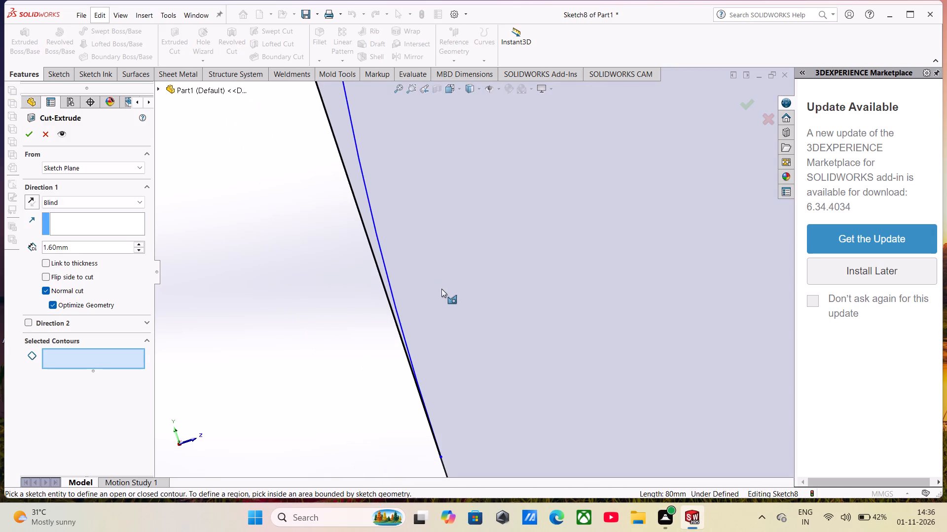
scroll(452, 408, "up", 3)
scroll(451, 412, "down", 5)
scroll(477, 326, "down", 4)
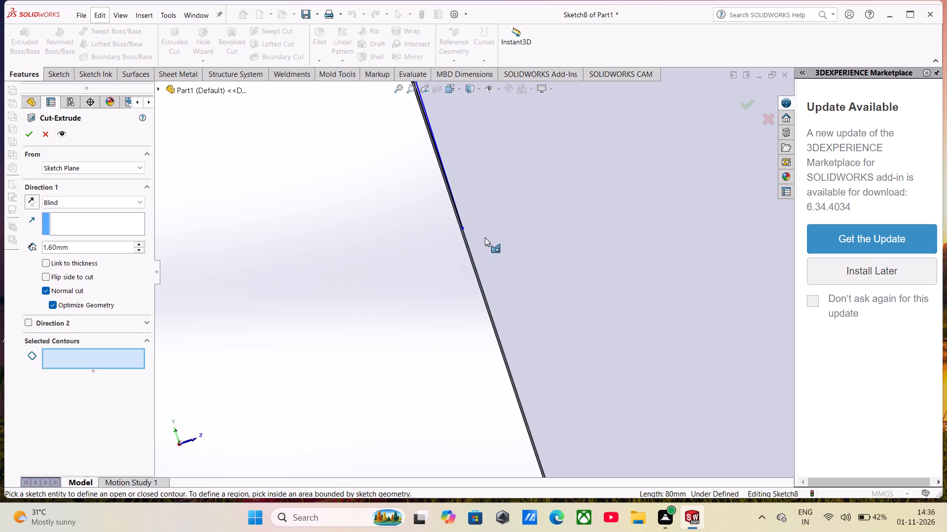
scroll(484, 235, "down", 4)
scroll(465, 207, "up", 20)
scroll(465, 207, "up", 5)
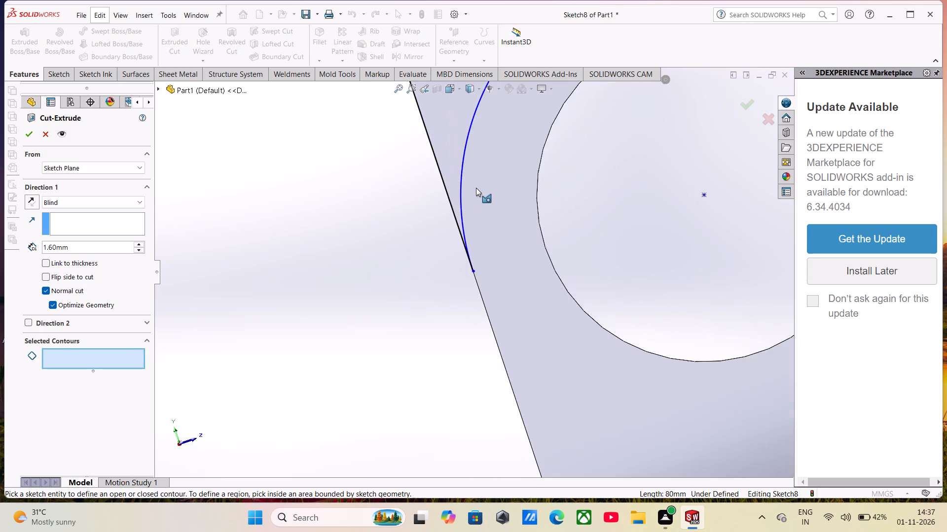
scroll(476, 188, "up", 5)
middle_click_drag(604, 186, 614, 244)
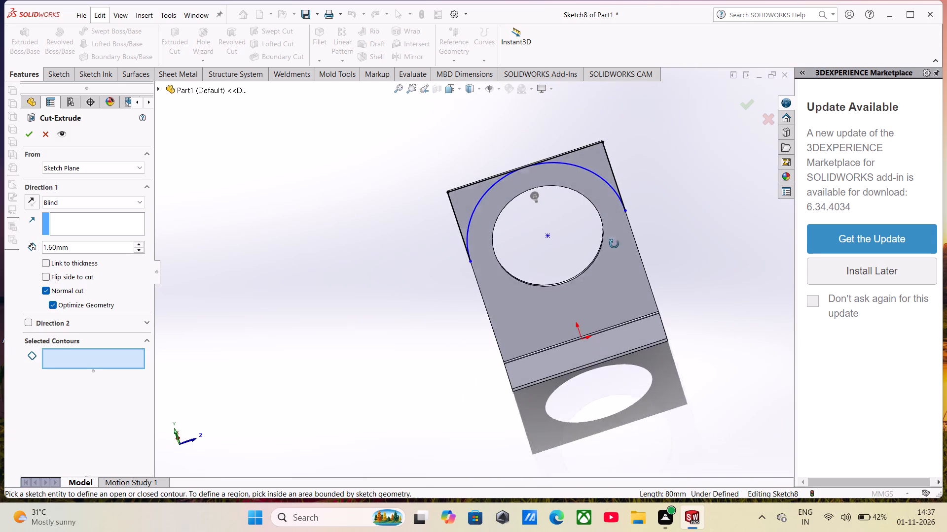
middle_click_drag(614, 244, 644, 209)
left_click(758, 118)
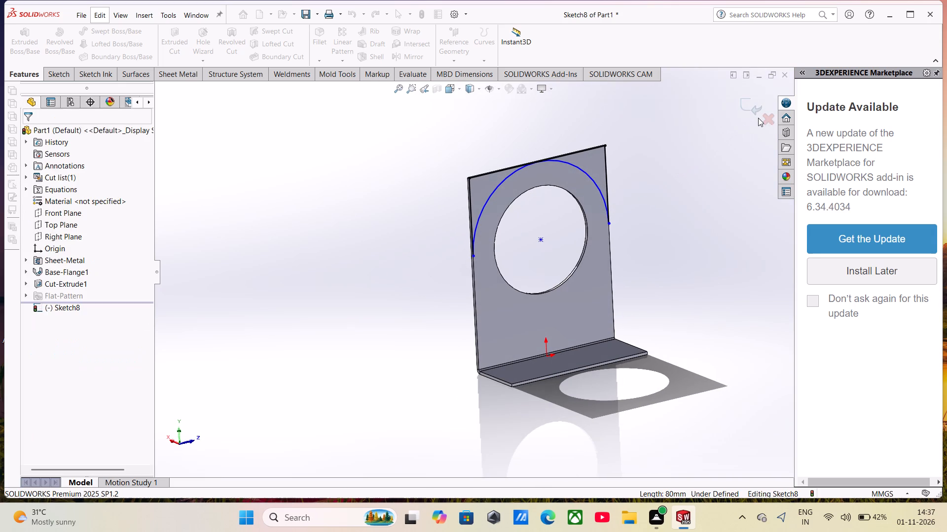
Exit the arc-and-lines sketch, discarding its changes.
left_click(758, 118)
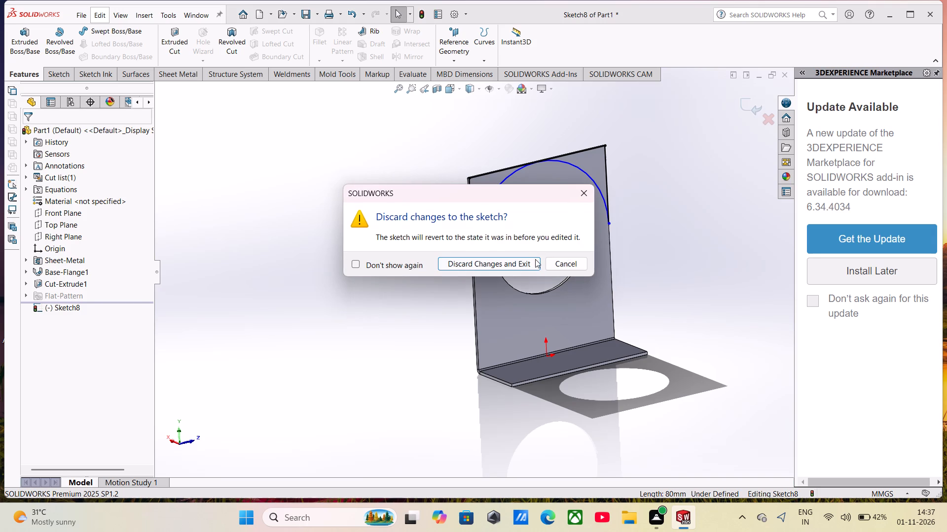
double_click(528, 263)
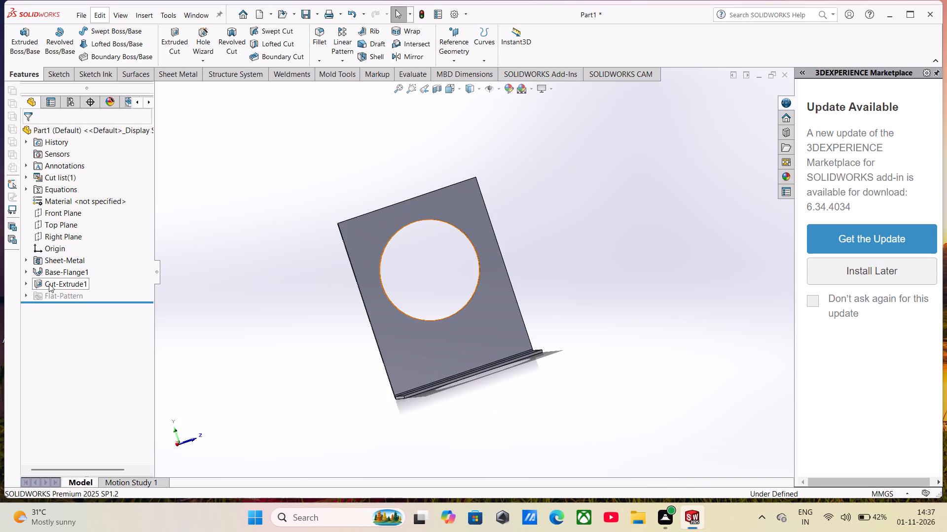
Open the base flange's profile sketch to check it, and exit without editing anything.
left_click(28, 268)
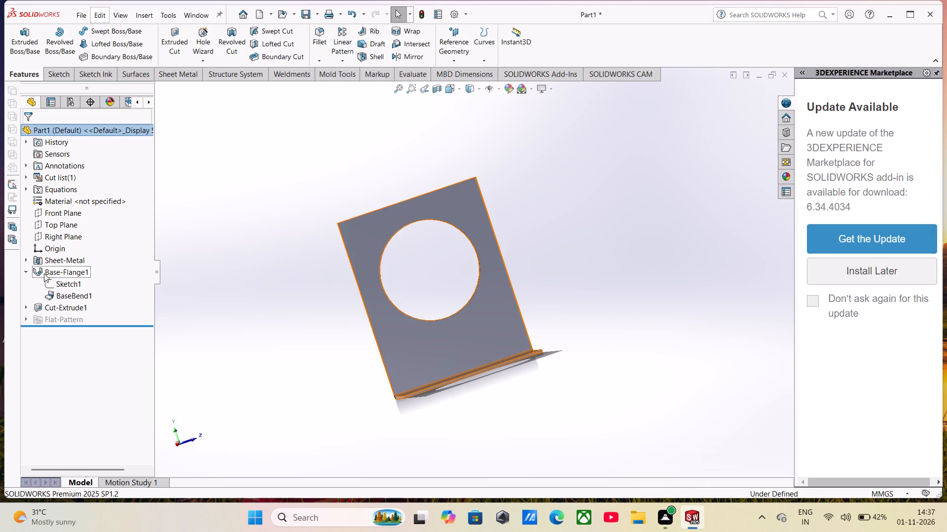
left_click(49, 287)
left_click(60, 261)
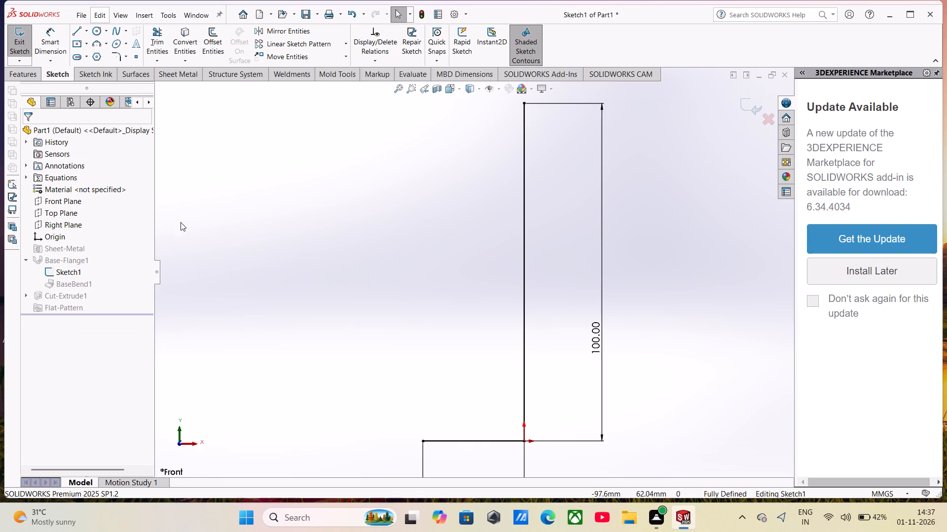
left_click(752, 112)
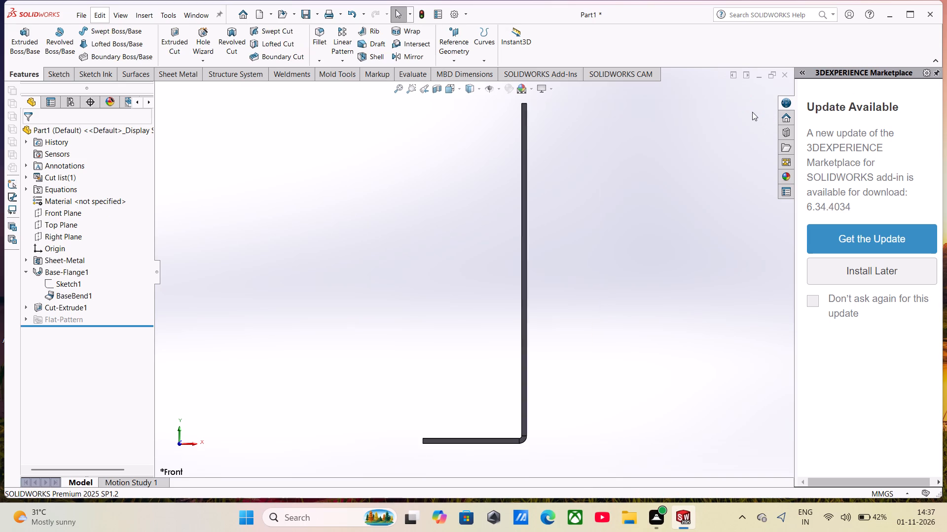
Start a new sketch on the tall leg's flat face around the hole.
middle_click_drag(372, 316, 428, 324)
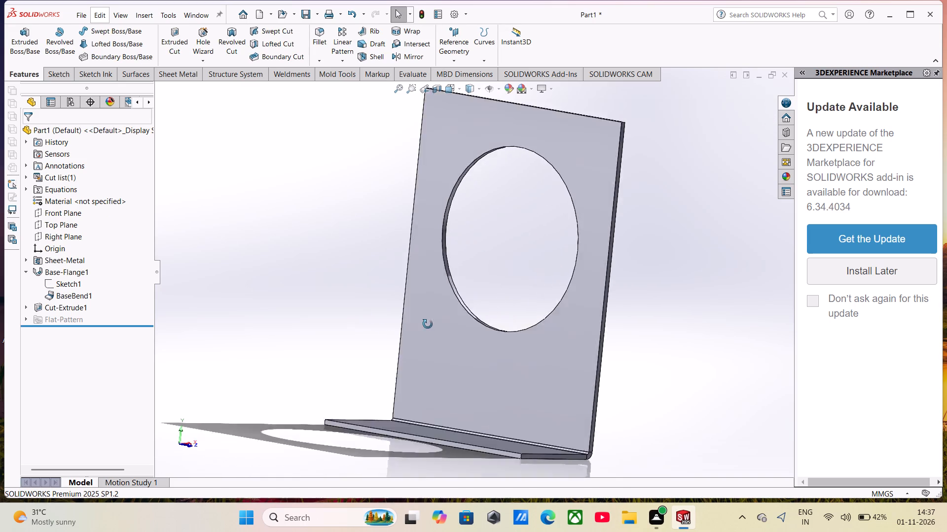
middle_click_drag(428, 324, 477, 304)
scroll(477, 304, "up", 1)
left_click(391, 337)
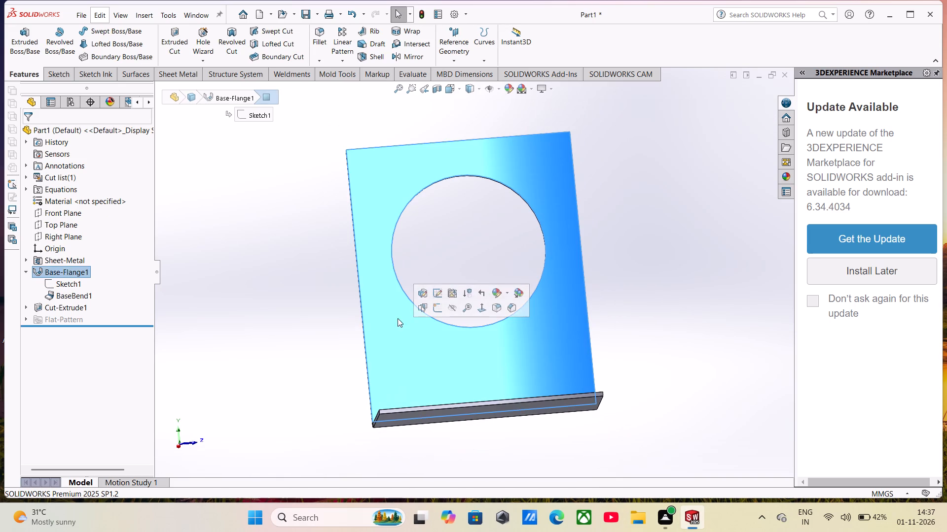
left_click(436, 309)
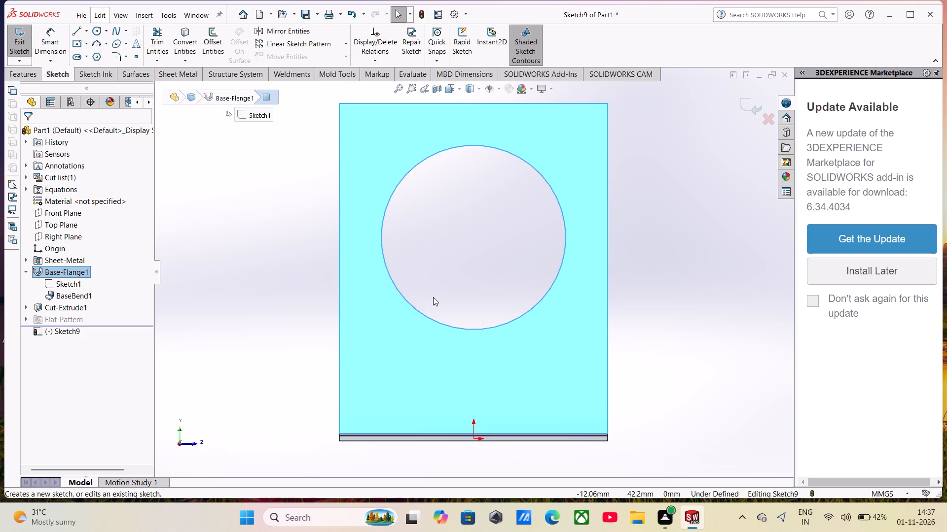
Draw an 80 mm horizontal midpoint line through the hole's centre and close a 40 mm high rectangle along the leg's side and top edges.
left_click(85, 29)
left_click(94, 67)
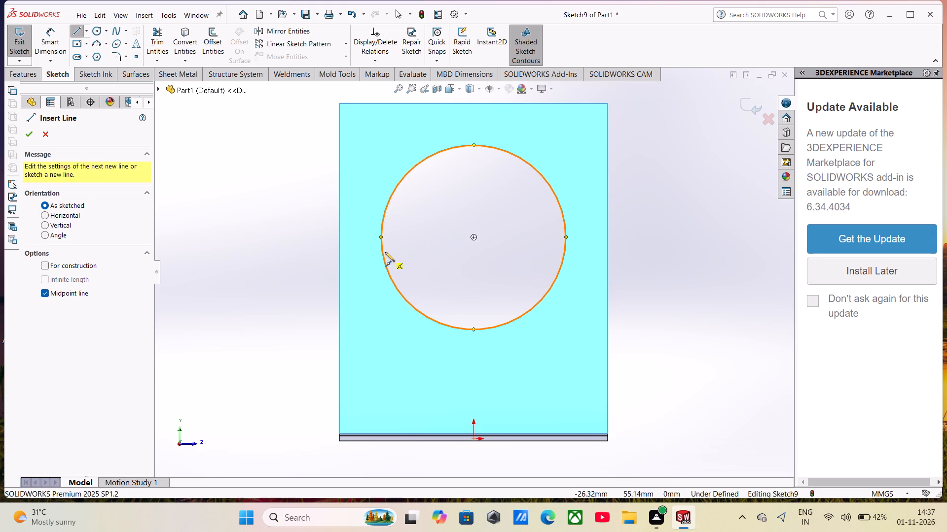
left_click(472, 236)
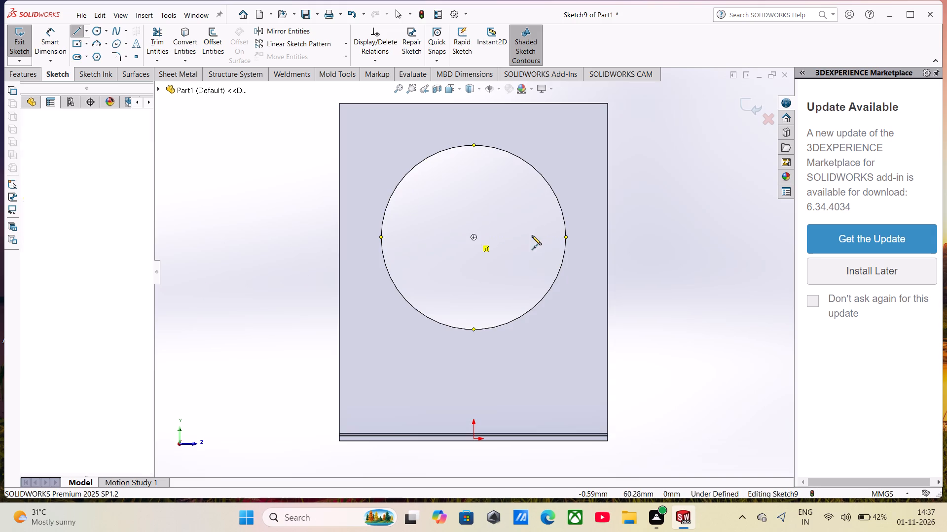
left_click(608, 239)
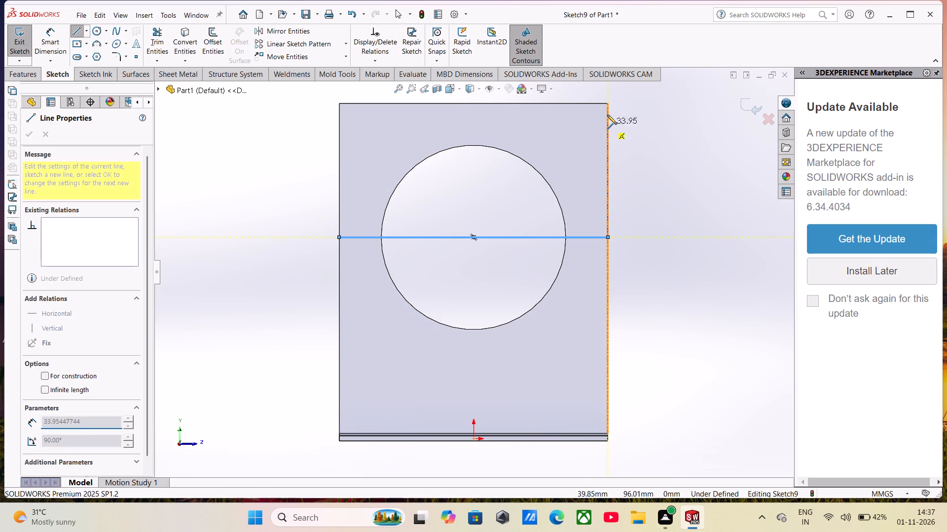
left_click(608, 105)
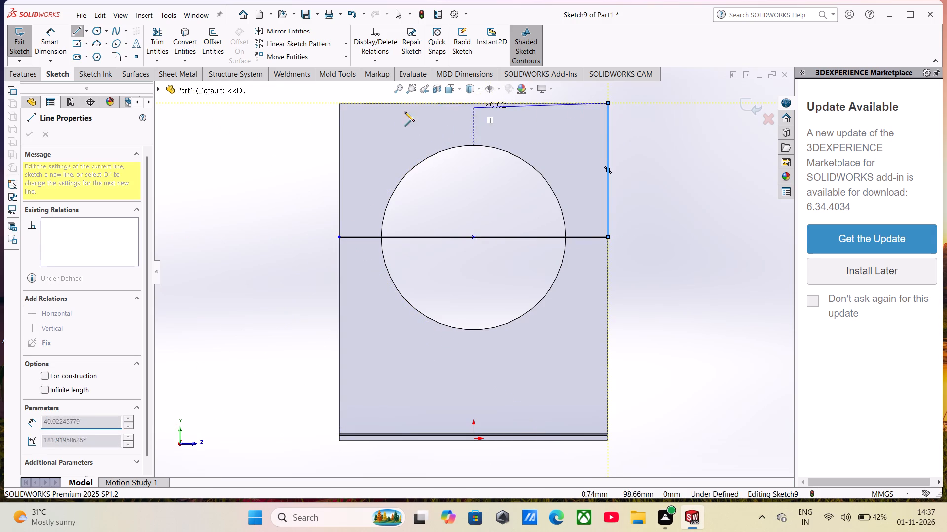
left_click(340, 103)
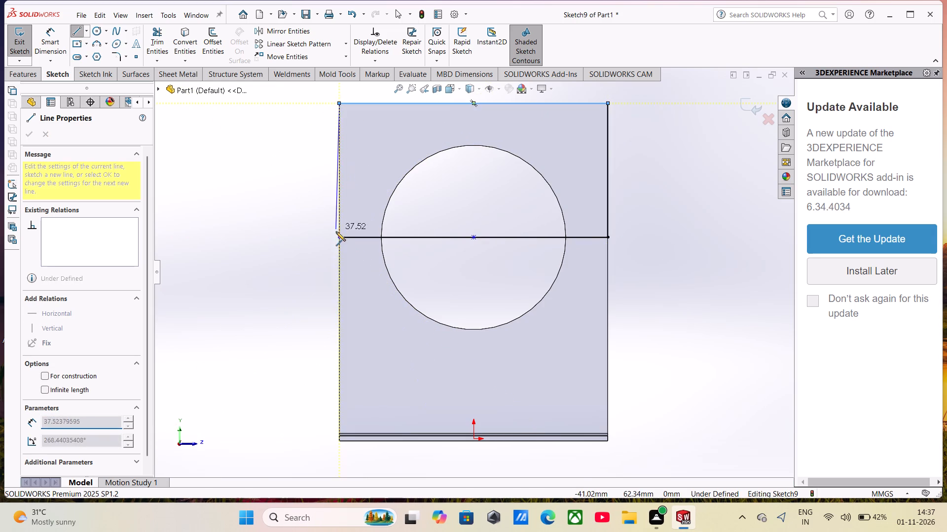
left_click(338, 236)
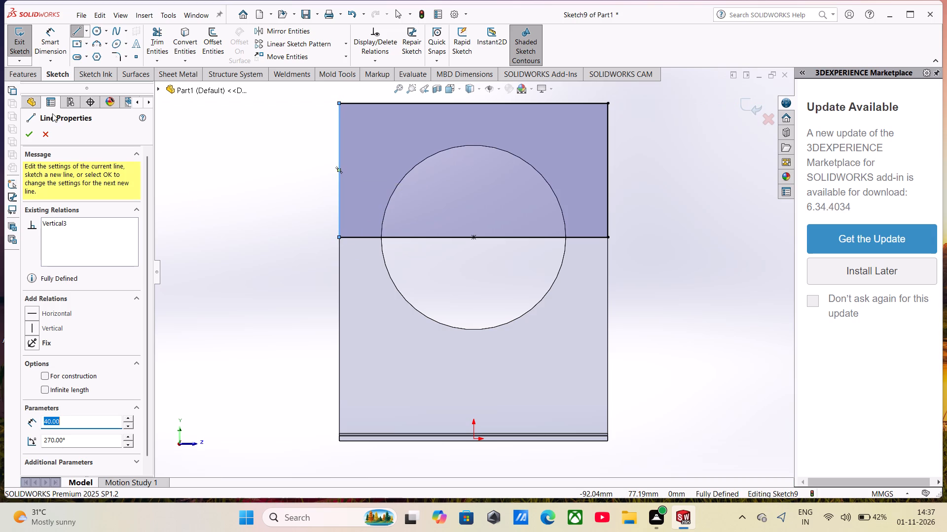
Draw a three-point arc of 40 mm radius between the horizontal line's endpoints, with its crown on the leg's top edge.
left_click(92, 44)
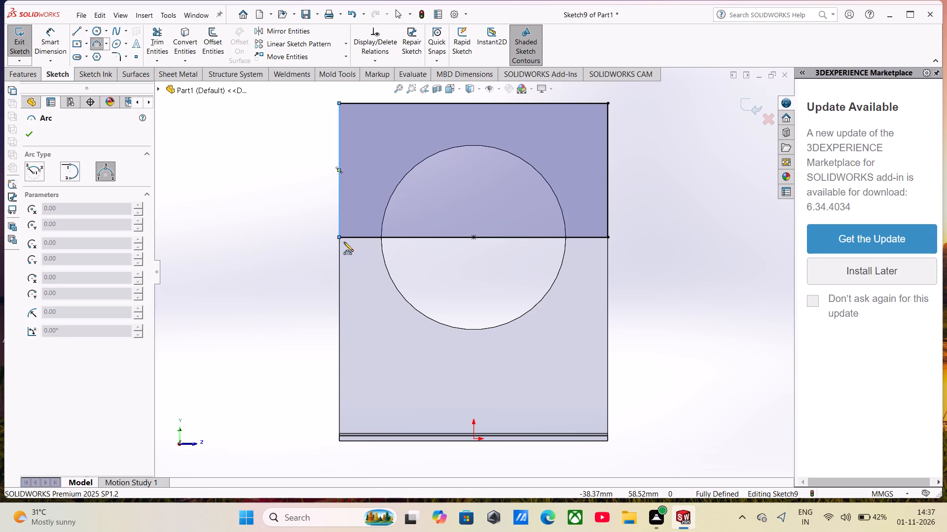
left_click(338, 237)
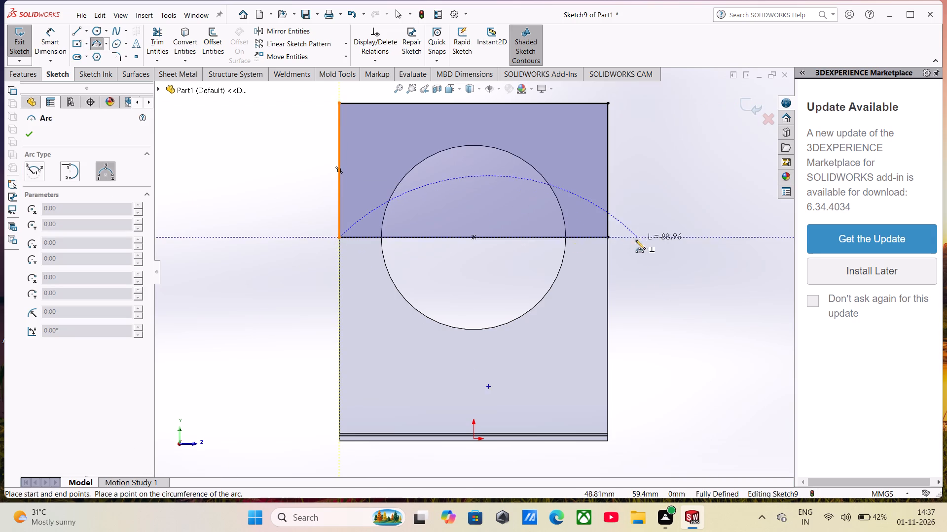
left_click(608, 237)
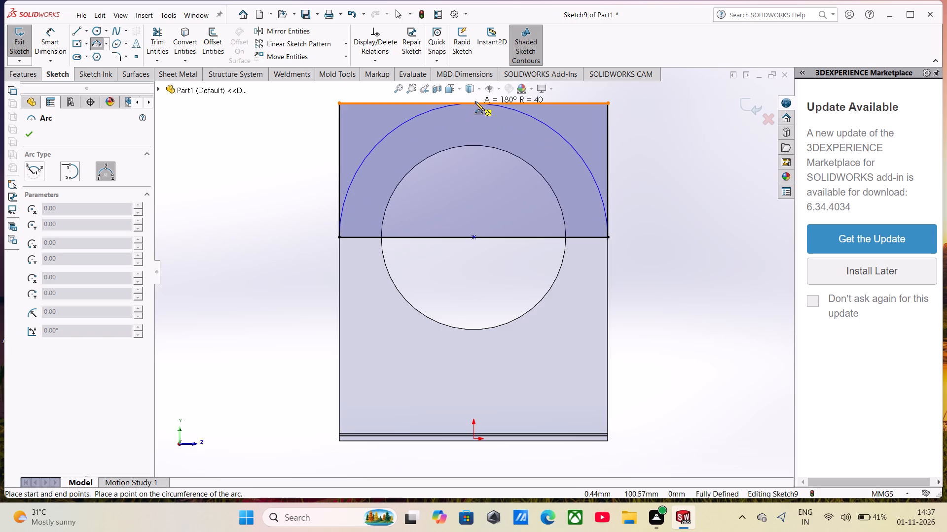
scroll(475, 102, "down", 11)
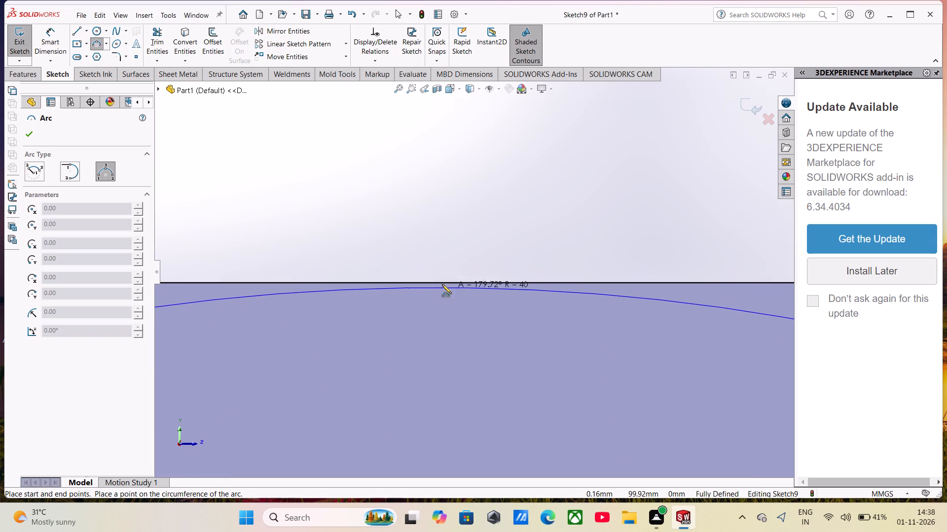
left_click(438, 283)
scroll(438, 287, "up", 5)
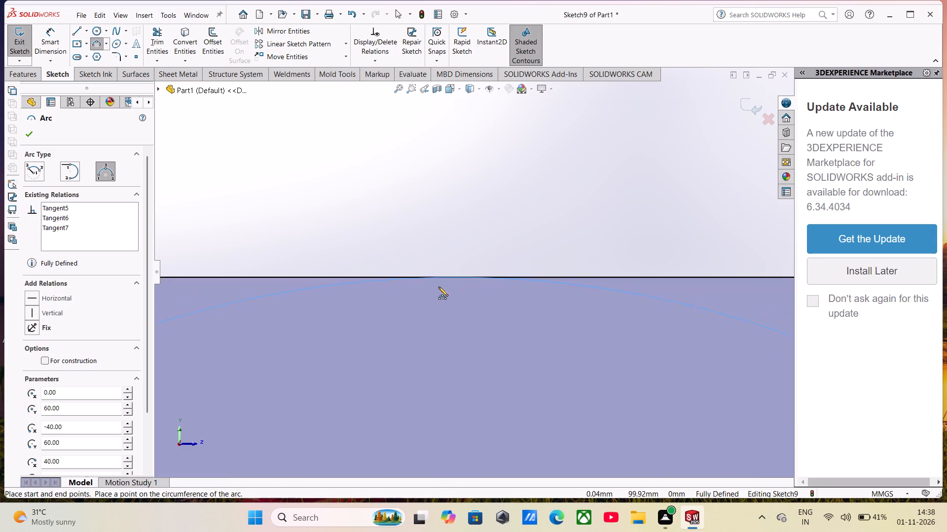
scroll(438, 287, "up", 12)
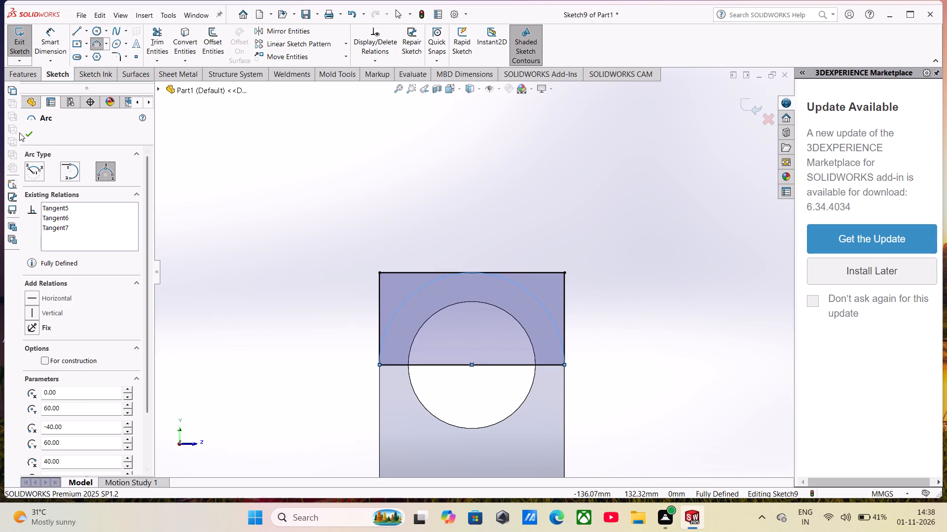
Finish the arc and trim away the 80 mm horizontal line through the hole's centre.
left_click(34, 131)
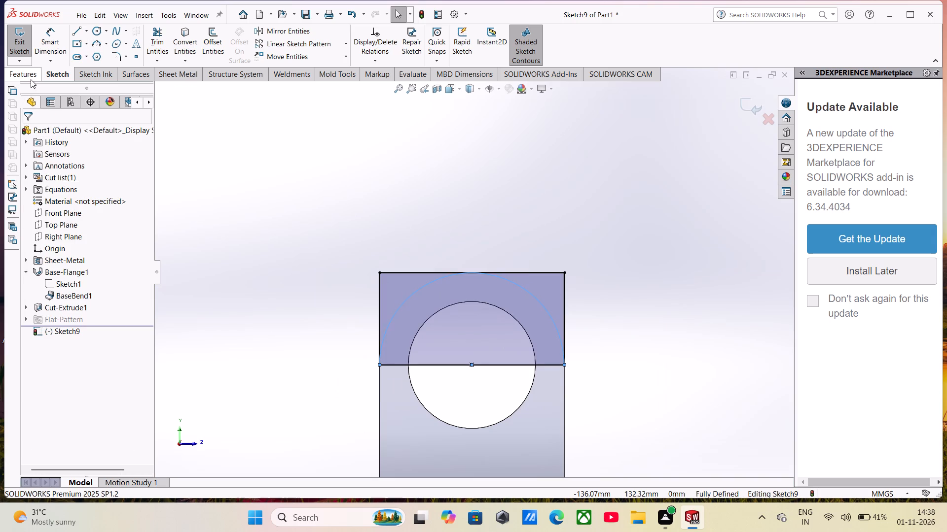
left_click(158, 43)
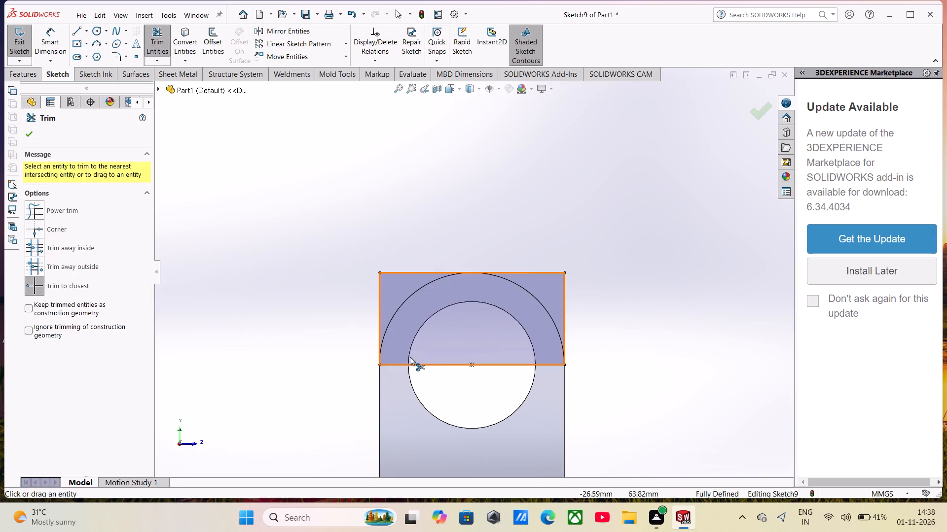
left_click(387, 365)
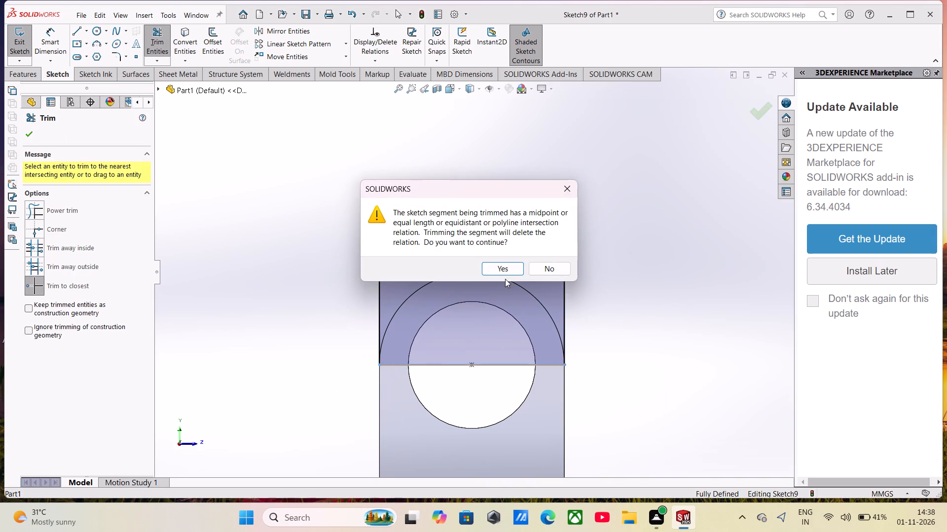
left_click(500, 267)
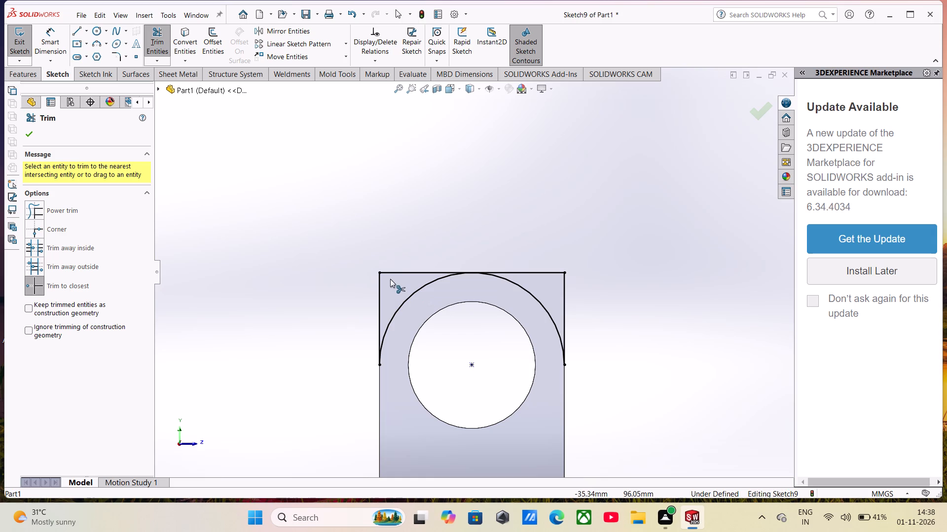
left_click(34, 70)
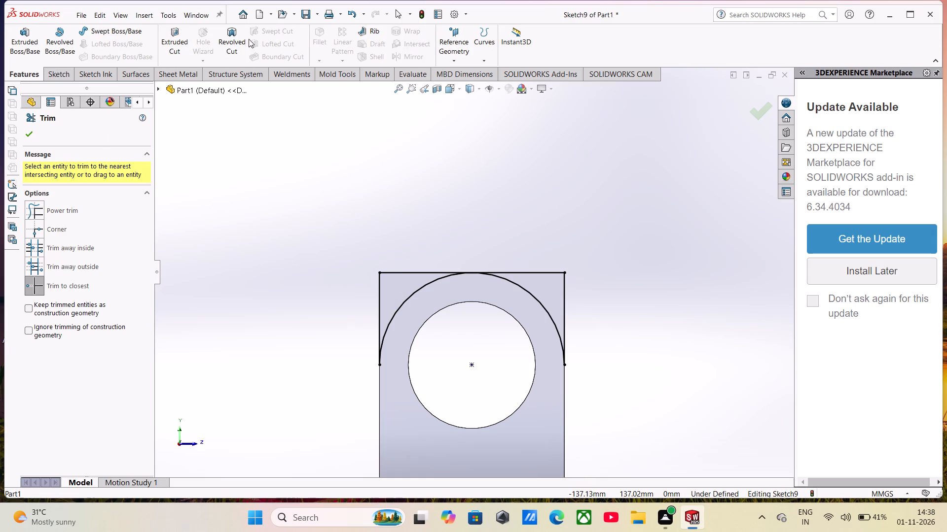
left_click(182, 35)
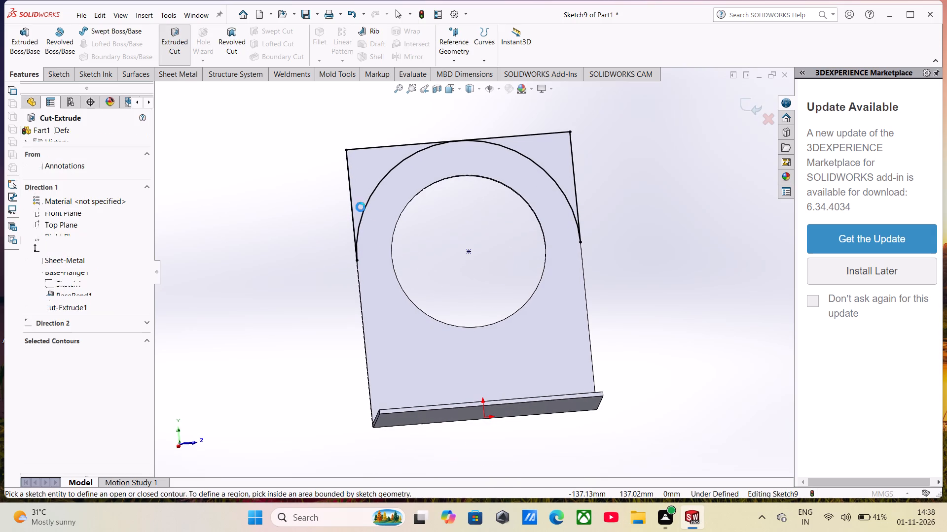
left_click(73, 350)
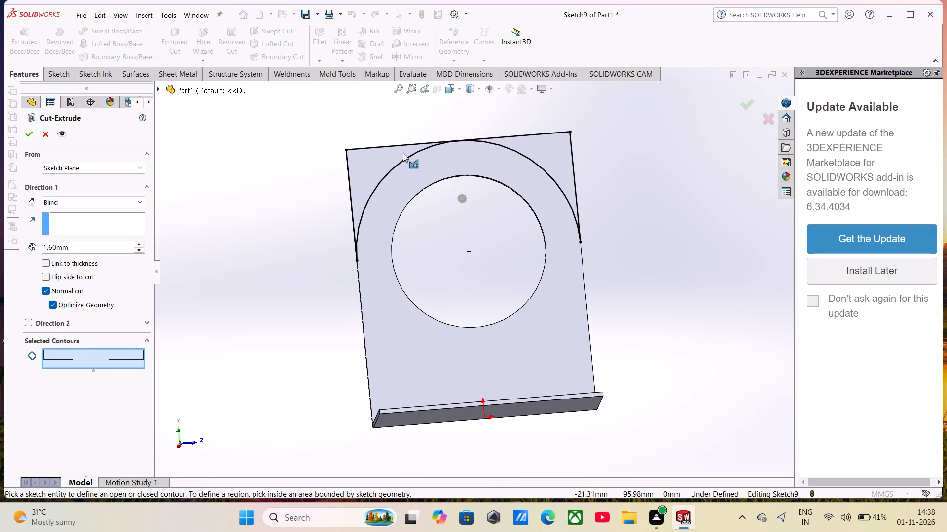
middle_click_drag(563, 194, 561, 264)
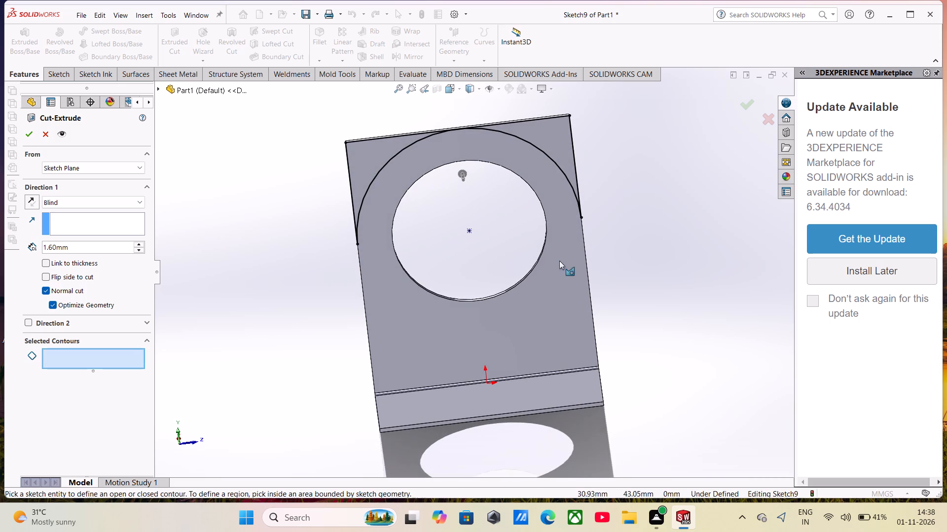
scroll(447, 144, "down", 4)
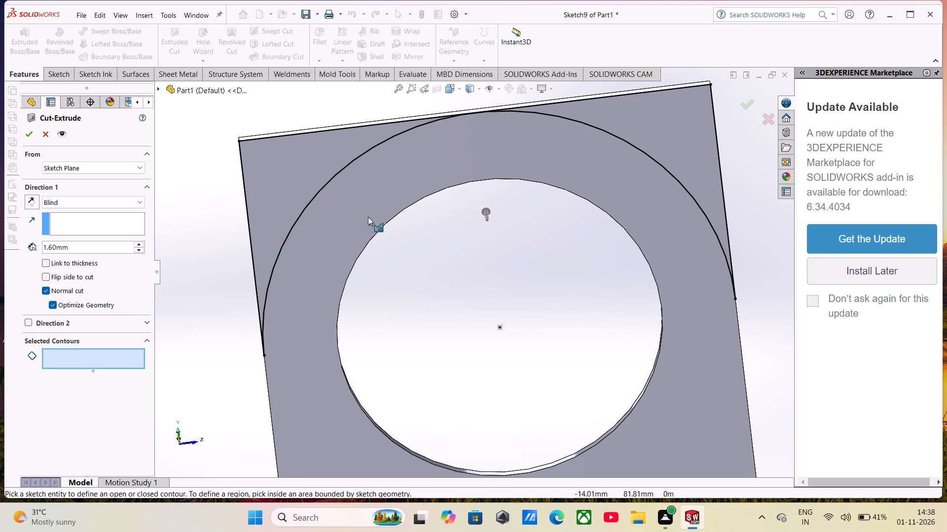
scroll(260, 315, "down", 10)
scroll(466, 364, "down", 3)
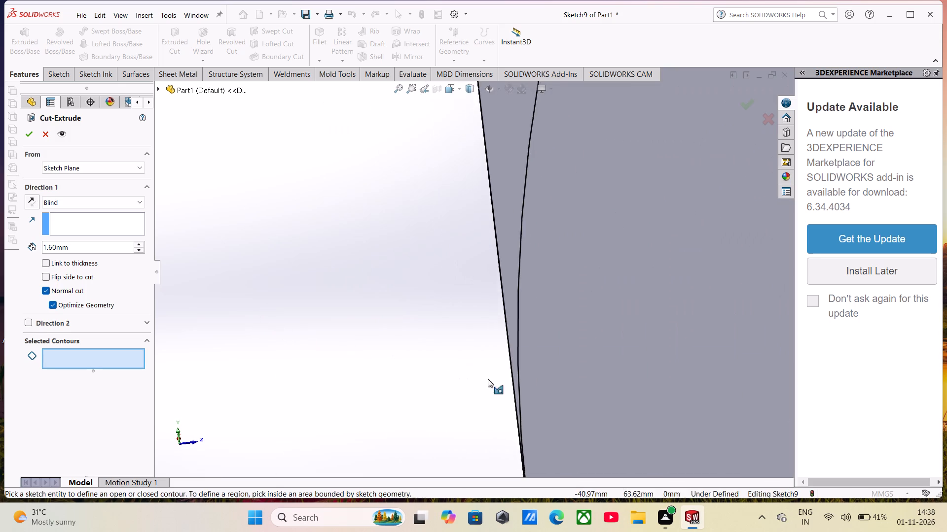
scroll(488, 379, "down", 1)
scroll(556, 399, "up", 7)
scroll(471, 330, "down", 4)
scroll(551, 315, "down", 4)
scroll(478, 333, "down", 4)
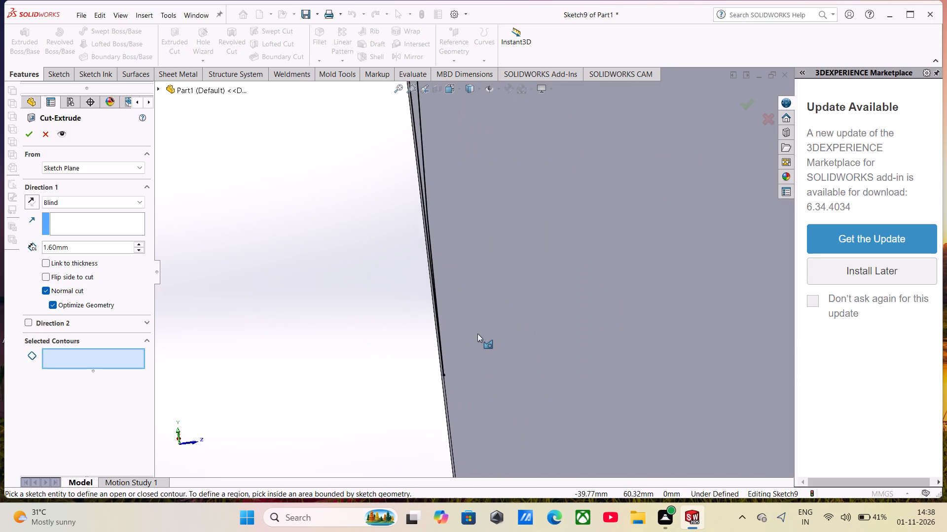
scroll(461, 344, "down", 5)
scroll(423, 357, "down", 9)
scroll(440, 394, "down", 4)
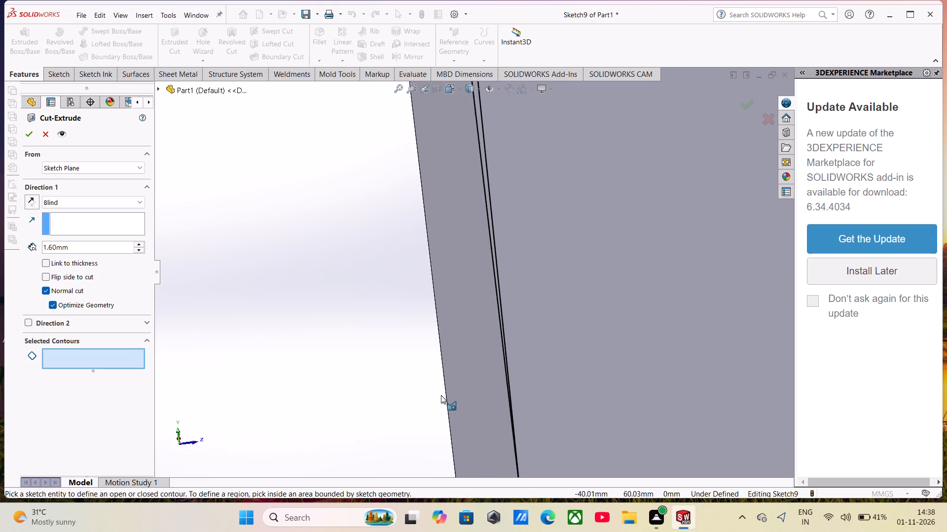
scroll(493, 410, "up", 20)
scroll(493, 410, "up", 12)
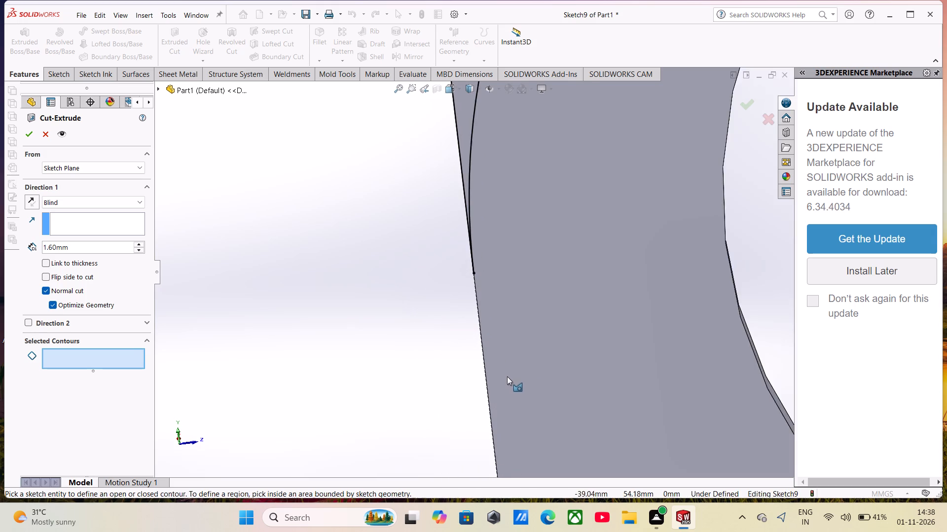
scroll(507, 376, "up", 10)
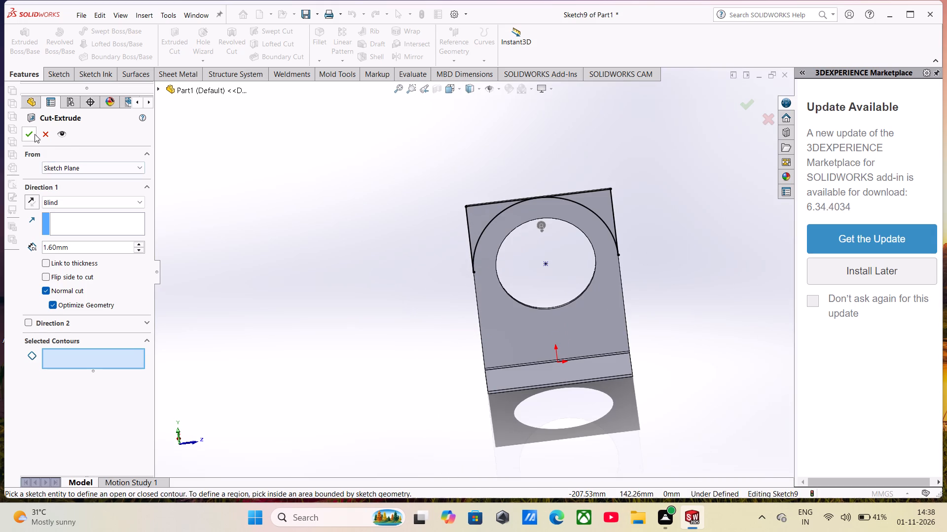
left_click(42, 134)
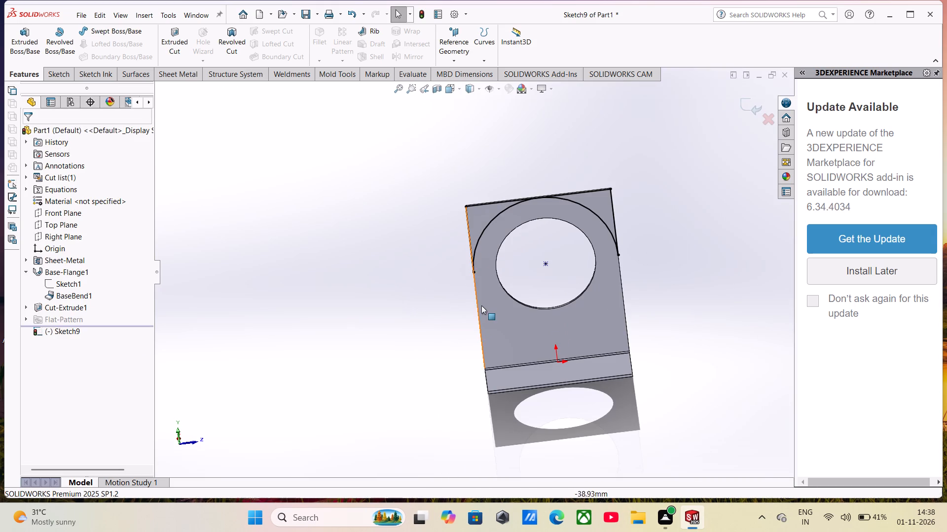
Exit the arc sketch on the tall leg's face.
left_click(489, 303)
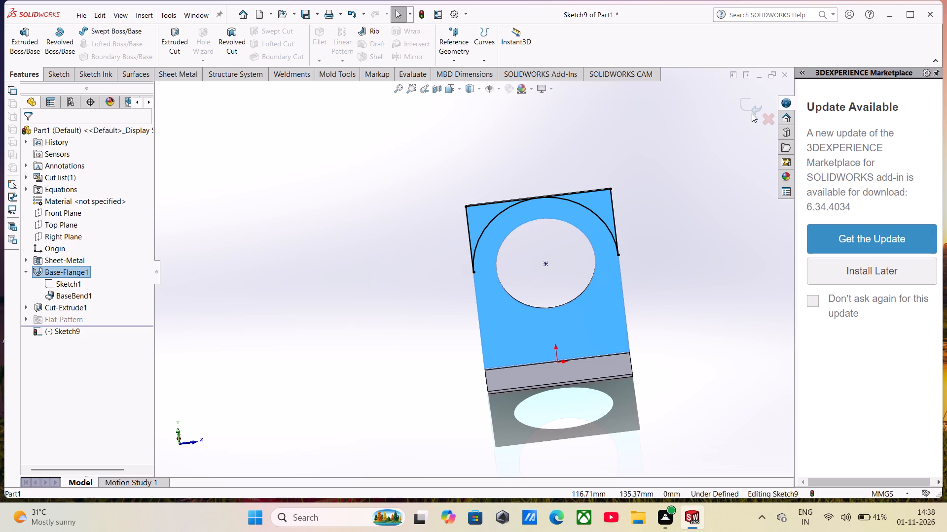
left_click(752, 113)
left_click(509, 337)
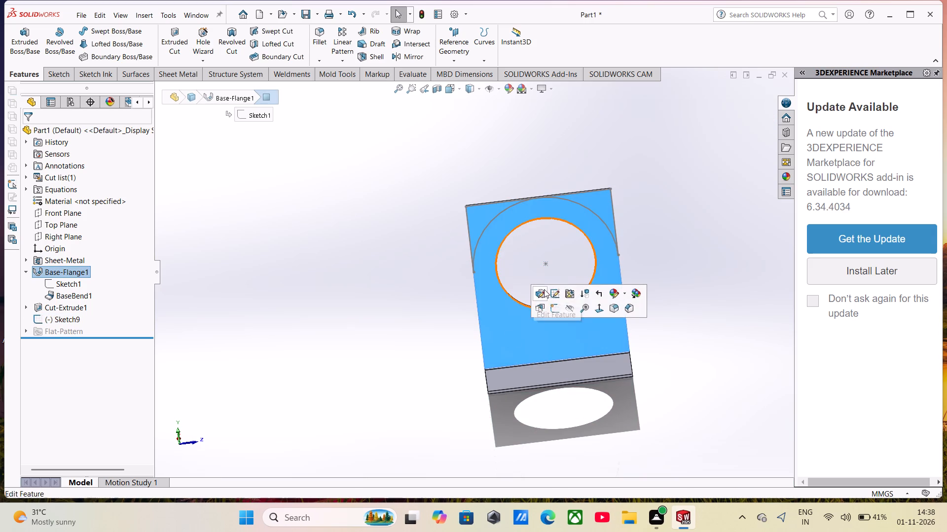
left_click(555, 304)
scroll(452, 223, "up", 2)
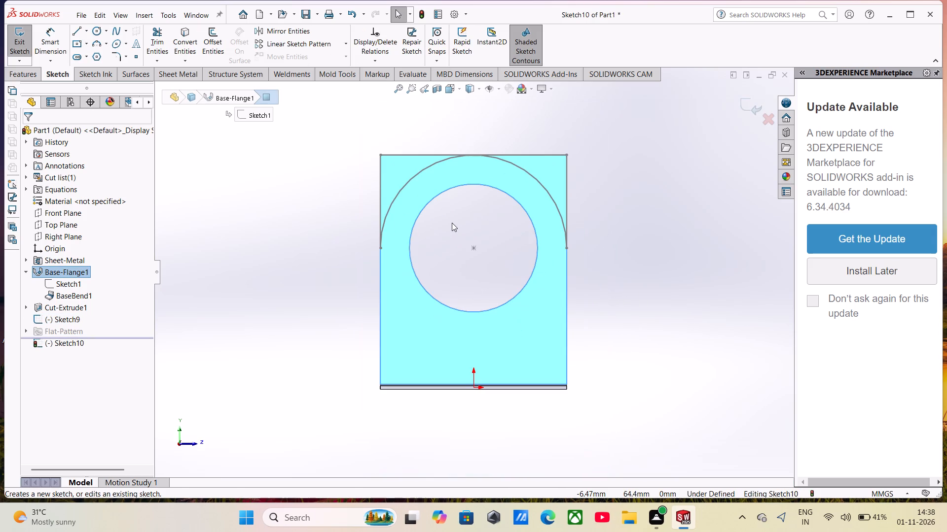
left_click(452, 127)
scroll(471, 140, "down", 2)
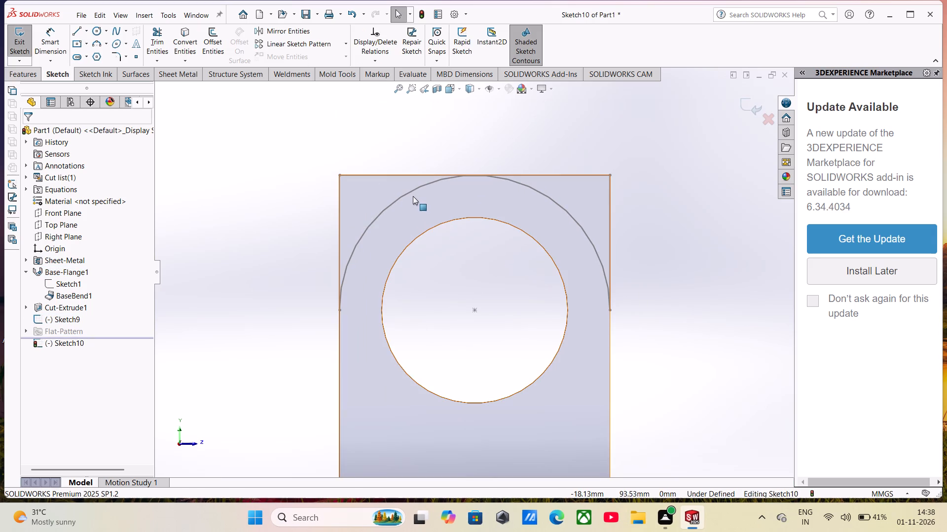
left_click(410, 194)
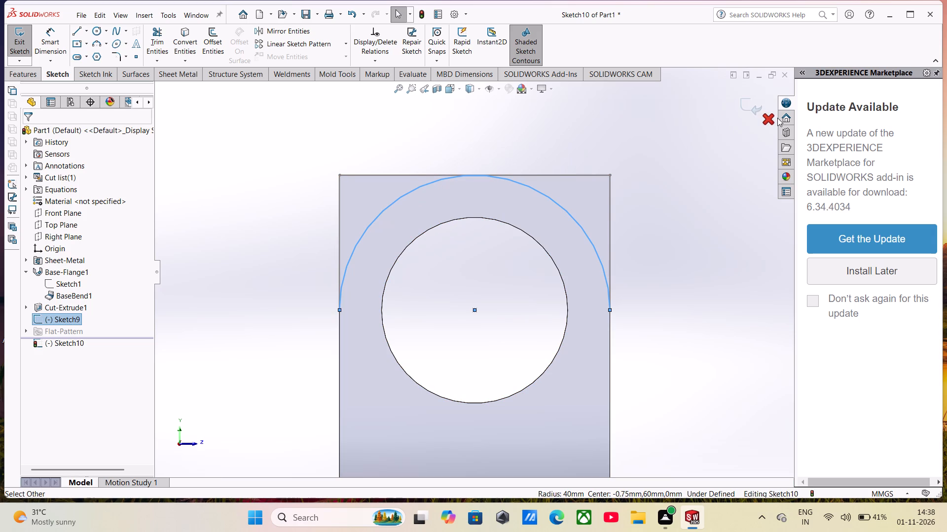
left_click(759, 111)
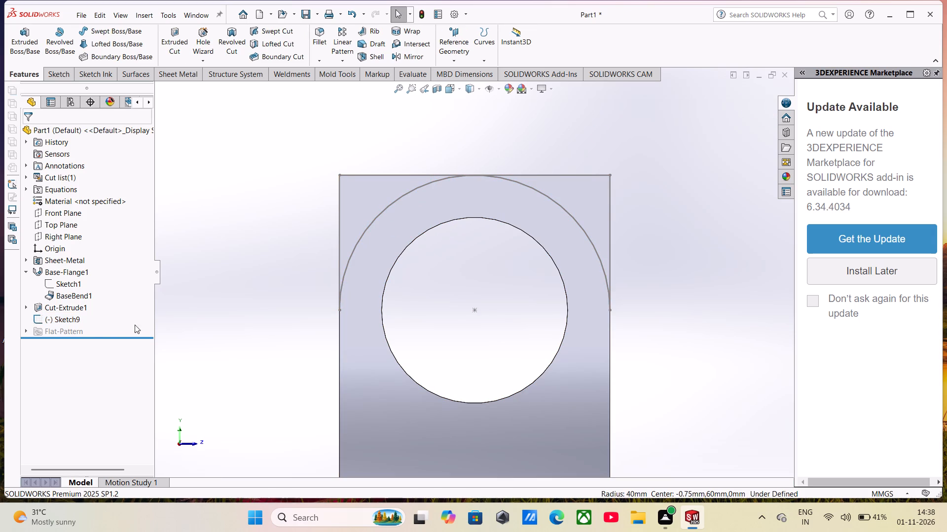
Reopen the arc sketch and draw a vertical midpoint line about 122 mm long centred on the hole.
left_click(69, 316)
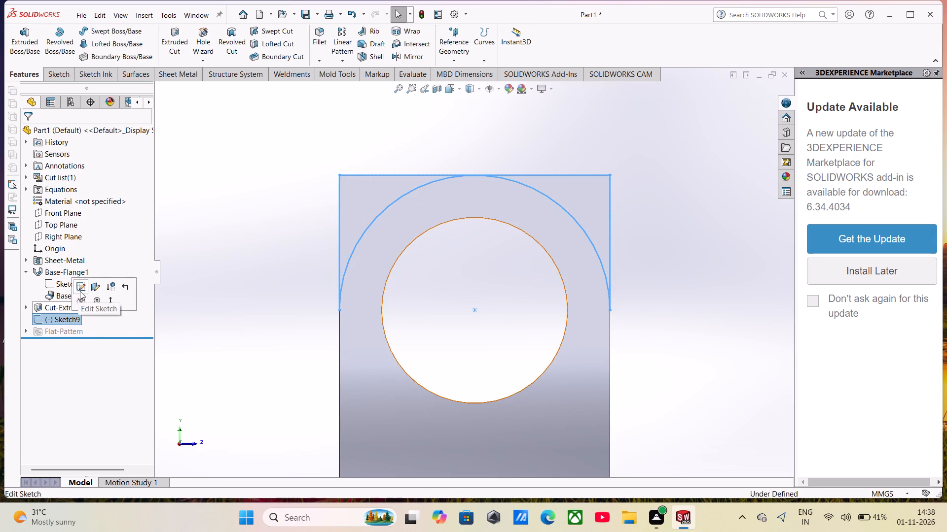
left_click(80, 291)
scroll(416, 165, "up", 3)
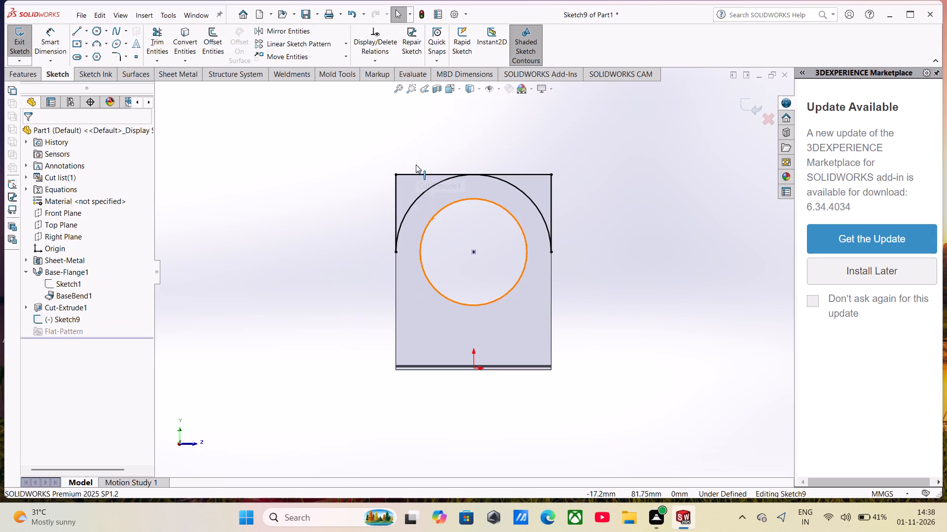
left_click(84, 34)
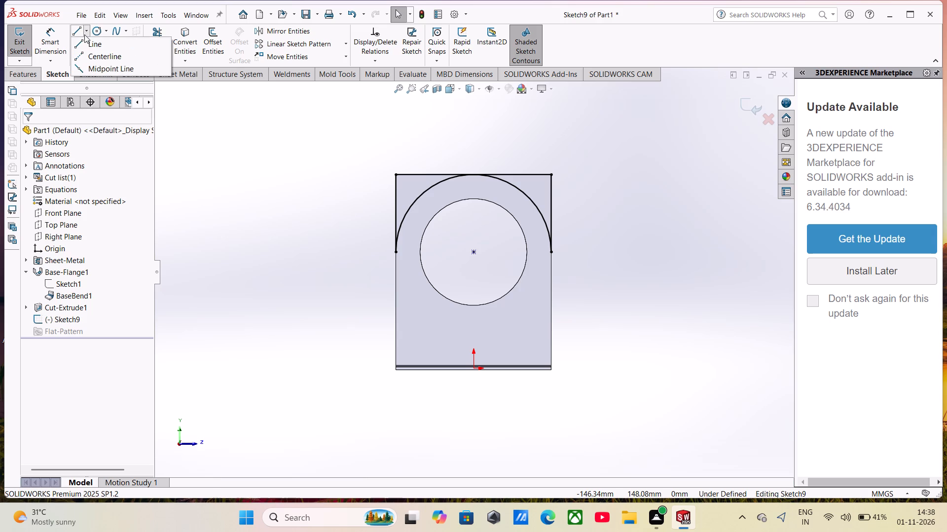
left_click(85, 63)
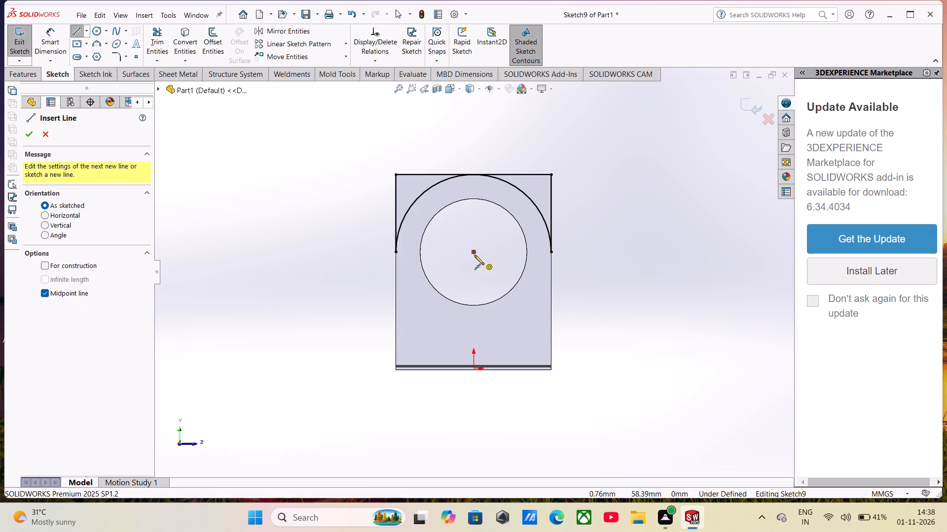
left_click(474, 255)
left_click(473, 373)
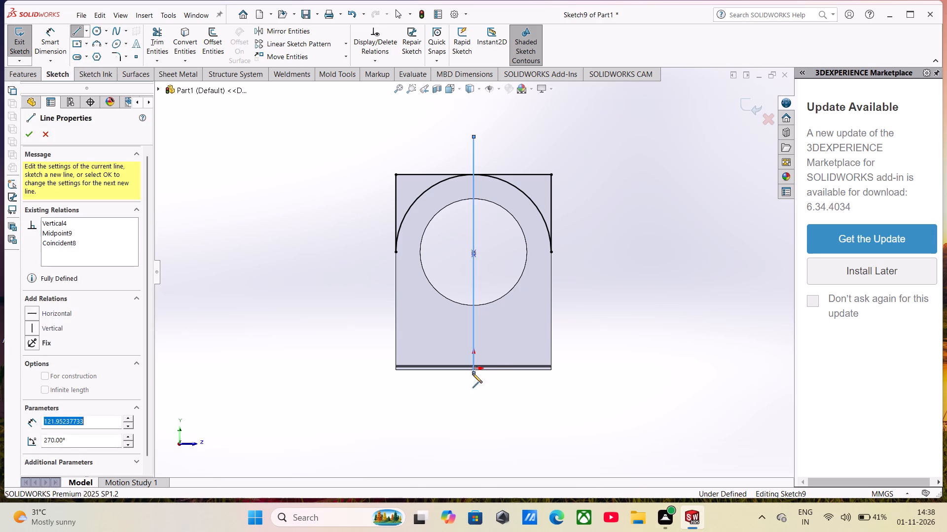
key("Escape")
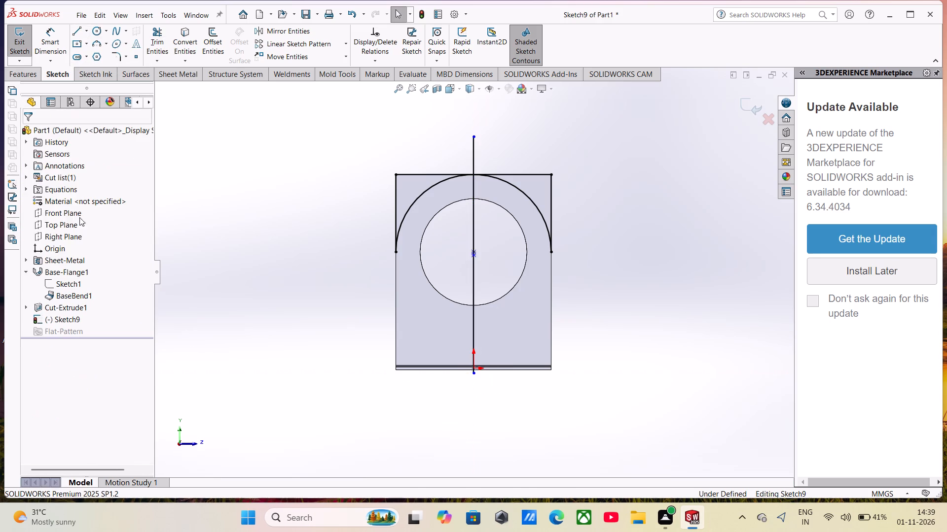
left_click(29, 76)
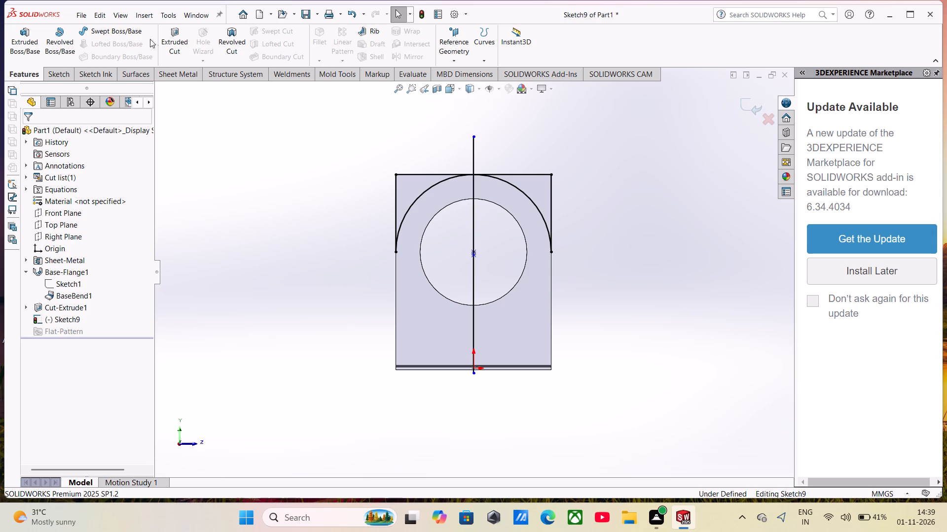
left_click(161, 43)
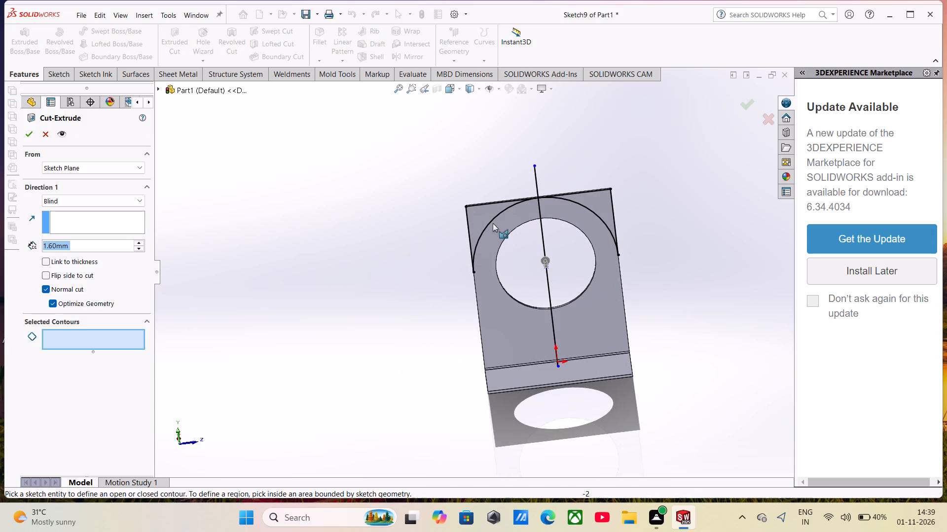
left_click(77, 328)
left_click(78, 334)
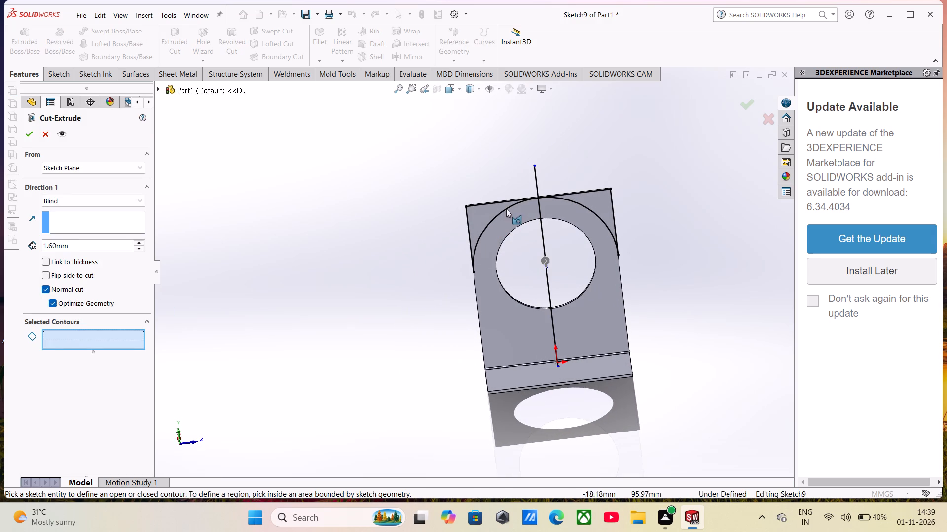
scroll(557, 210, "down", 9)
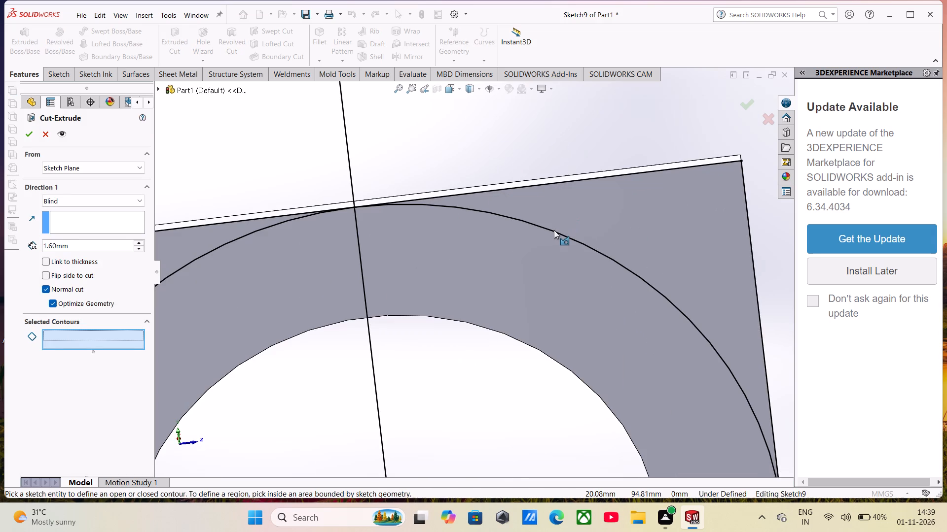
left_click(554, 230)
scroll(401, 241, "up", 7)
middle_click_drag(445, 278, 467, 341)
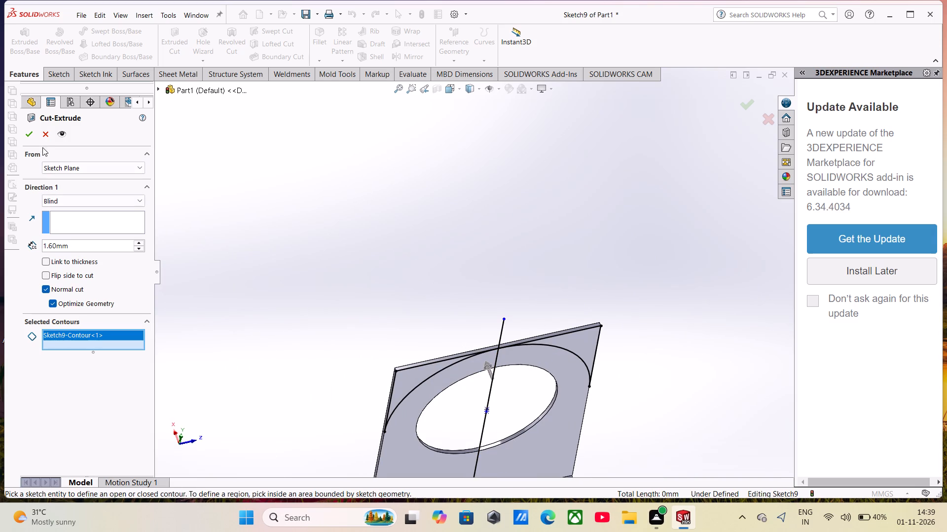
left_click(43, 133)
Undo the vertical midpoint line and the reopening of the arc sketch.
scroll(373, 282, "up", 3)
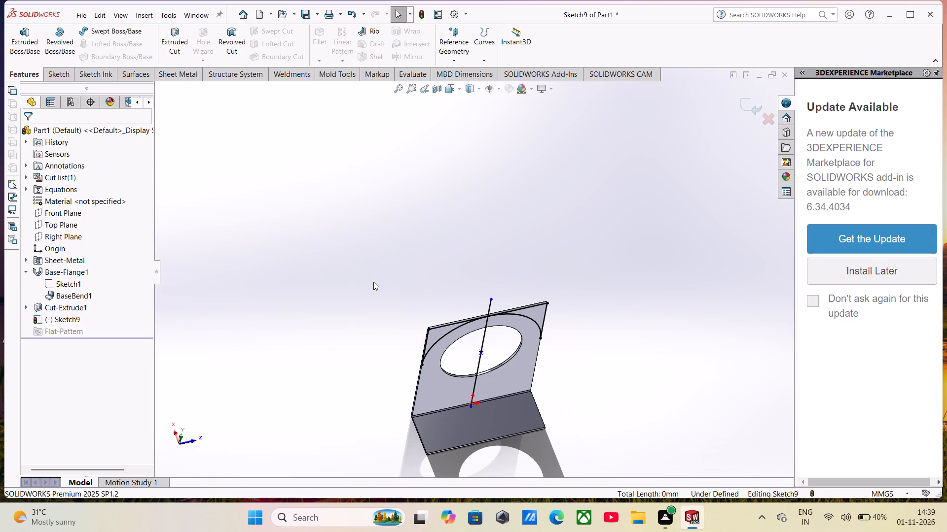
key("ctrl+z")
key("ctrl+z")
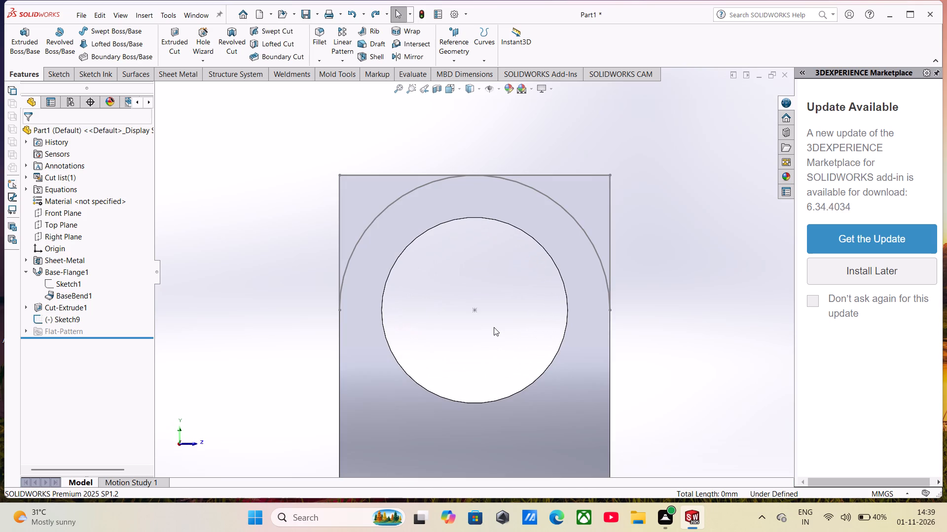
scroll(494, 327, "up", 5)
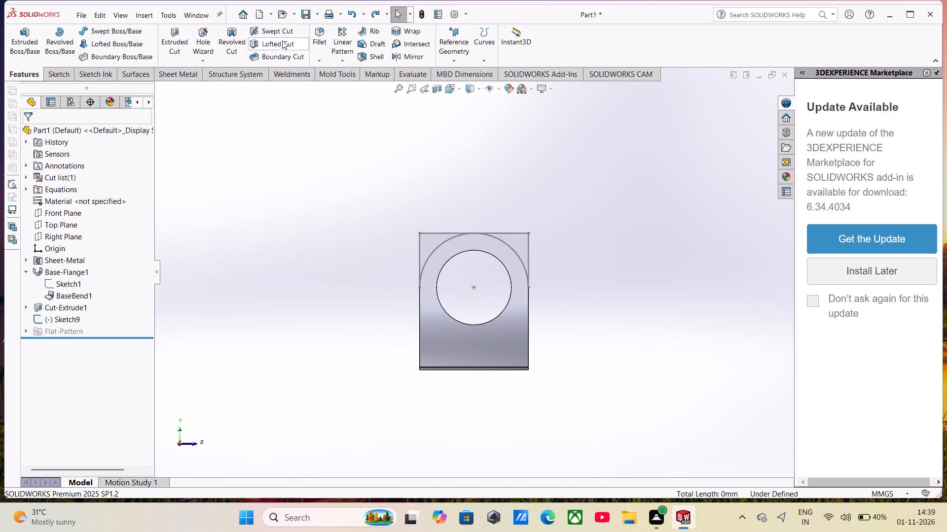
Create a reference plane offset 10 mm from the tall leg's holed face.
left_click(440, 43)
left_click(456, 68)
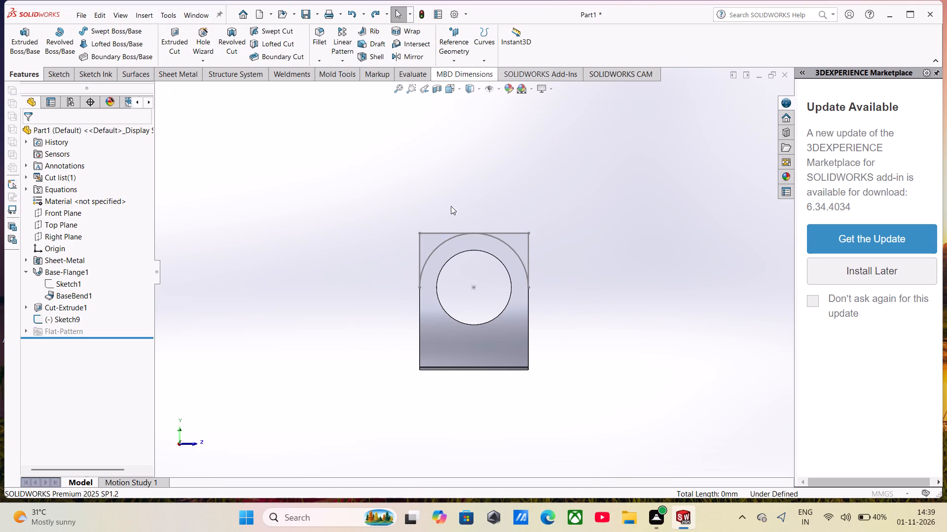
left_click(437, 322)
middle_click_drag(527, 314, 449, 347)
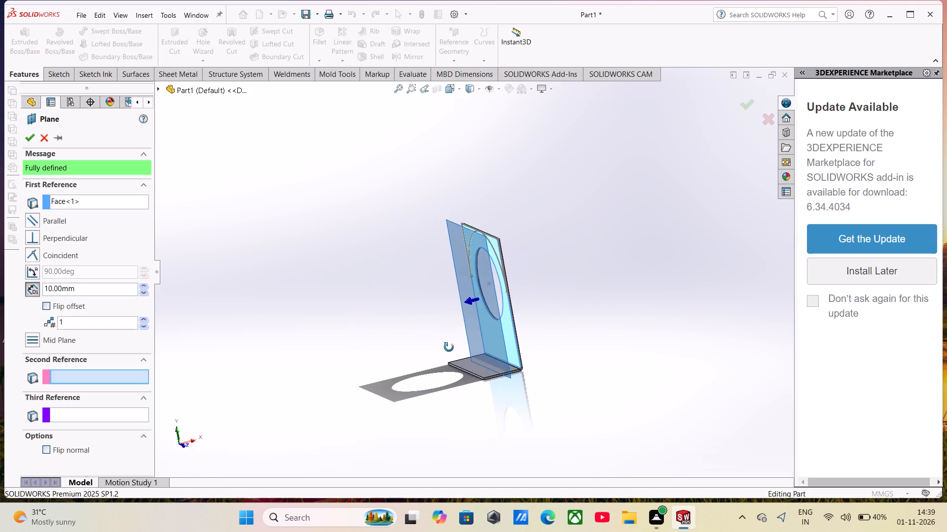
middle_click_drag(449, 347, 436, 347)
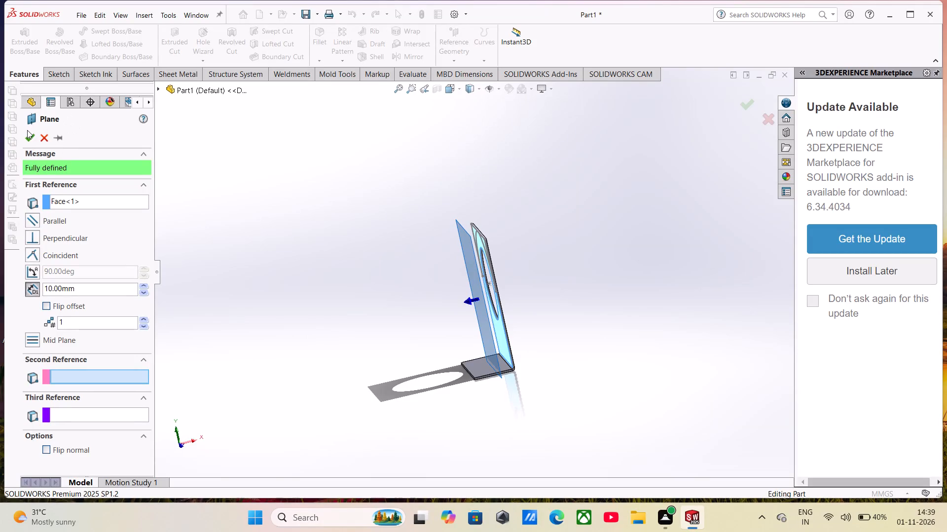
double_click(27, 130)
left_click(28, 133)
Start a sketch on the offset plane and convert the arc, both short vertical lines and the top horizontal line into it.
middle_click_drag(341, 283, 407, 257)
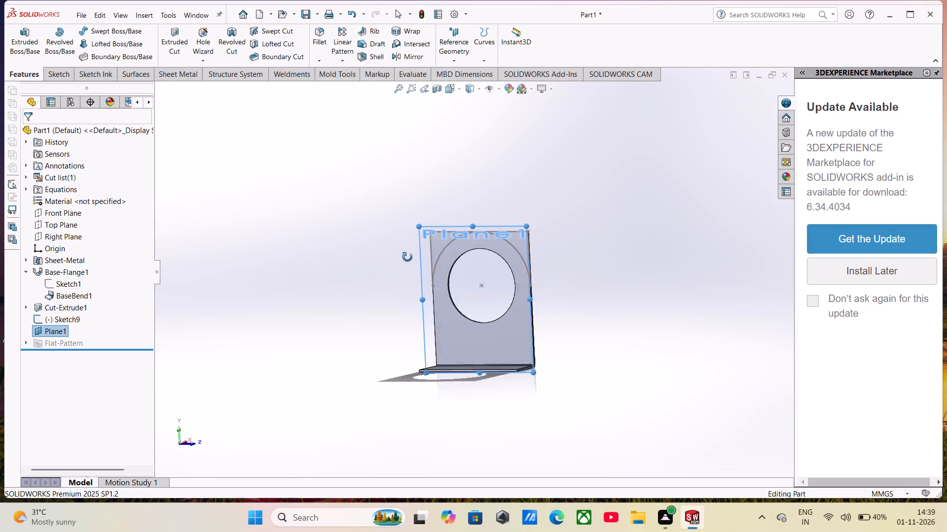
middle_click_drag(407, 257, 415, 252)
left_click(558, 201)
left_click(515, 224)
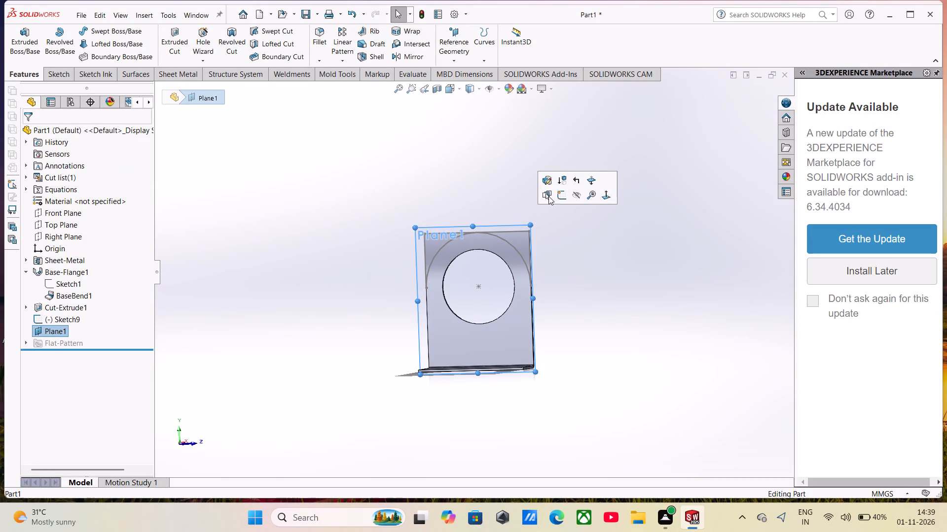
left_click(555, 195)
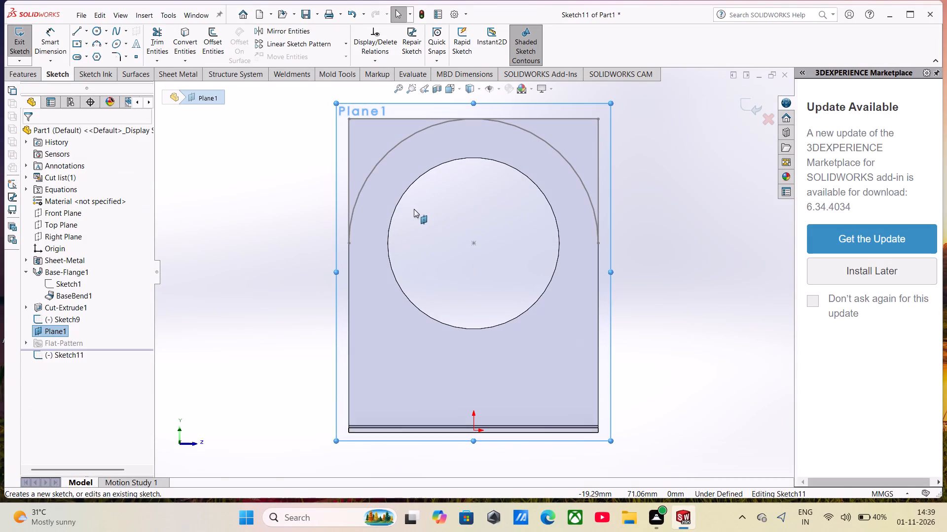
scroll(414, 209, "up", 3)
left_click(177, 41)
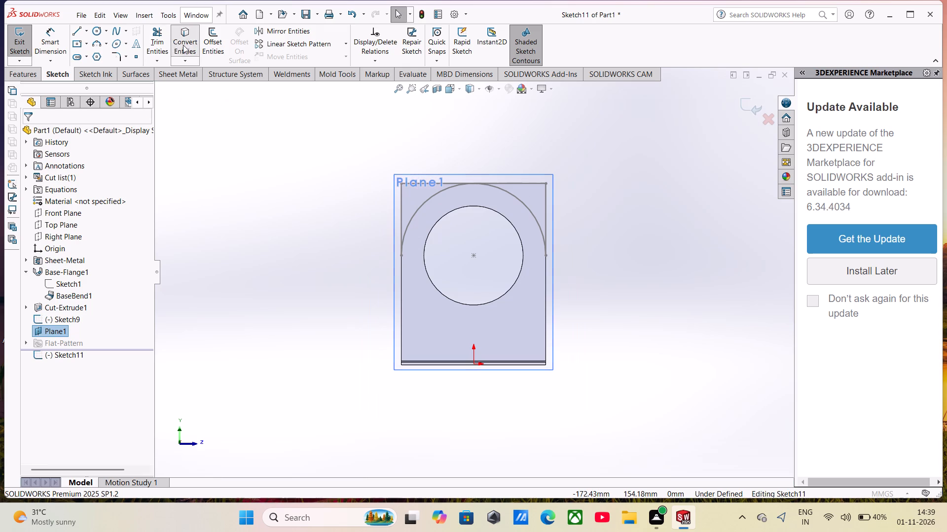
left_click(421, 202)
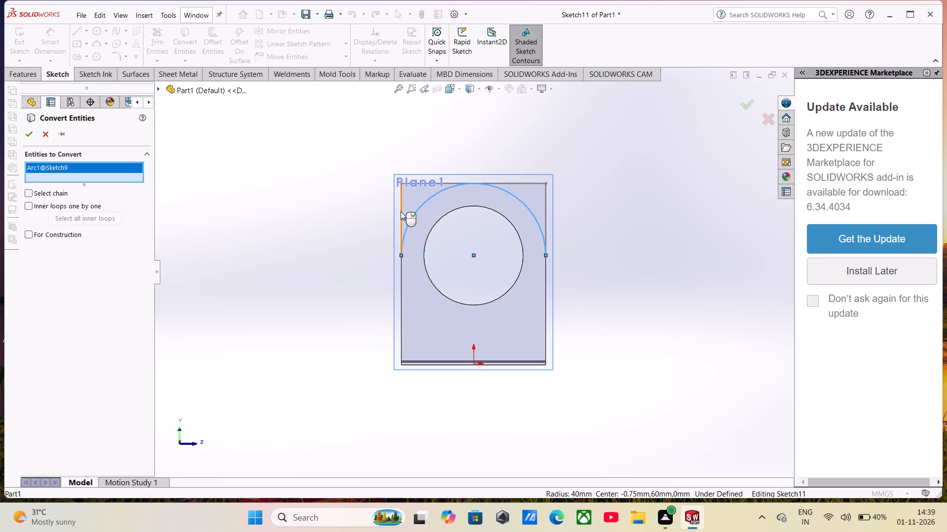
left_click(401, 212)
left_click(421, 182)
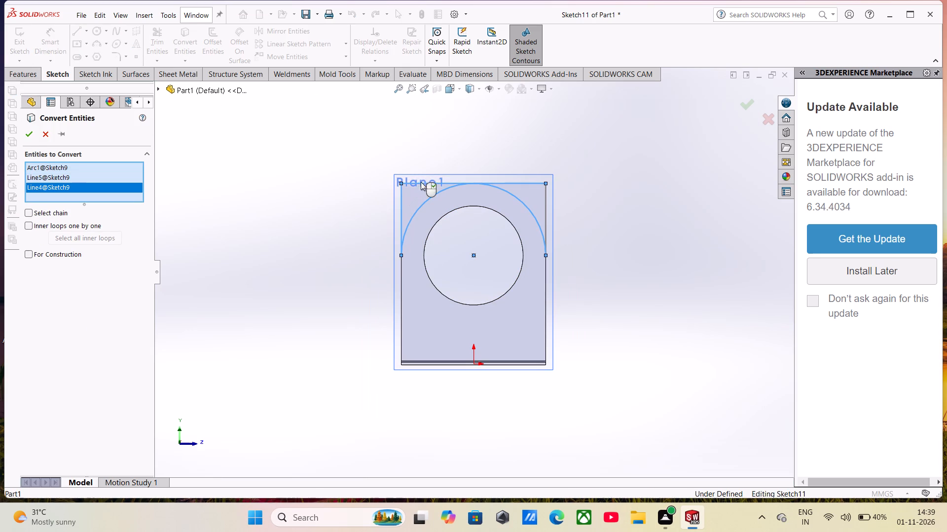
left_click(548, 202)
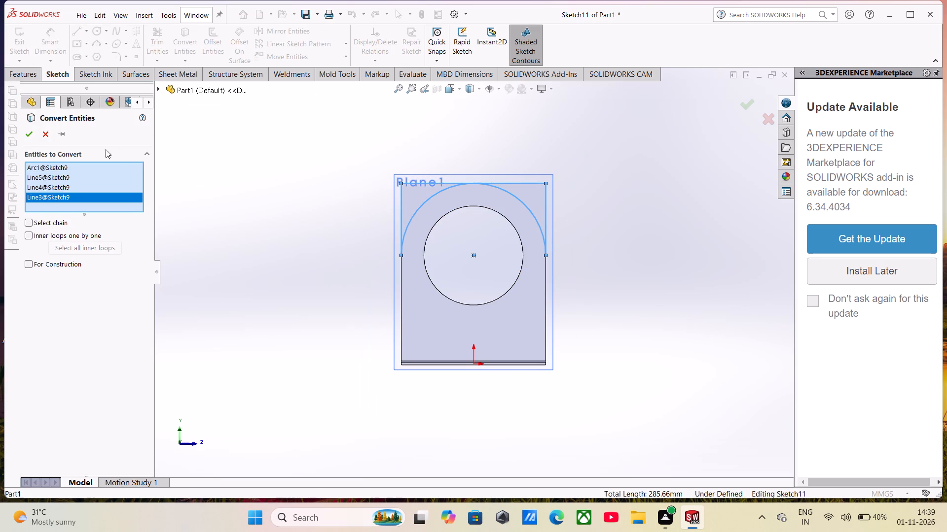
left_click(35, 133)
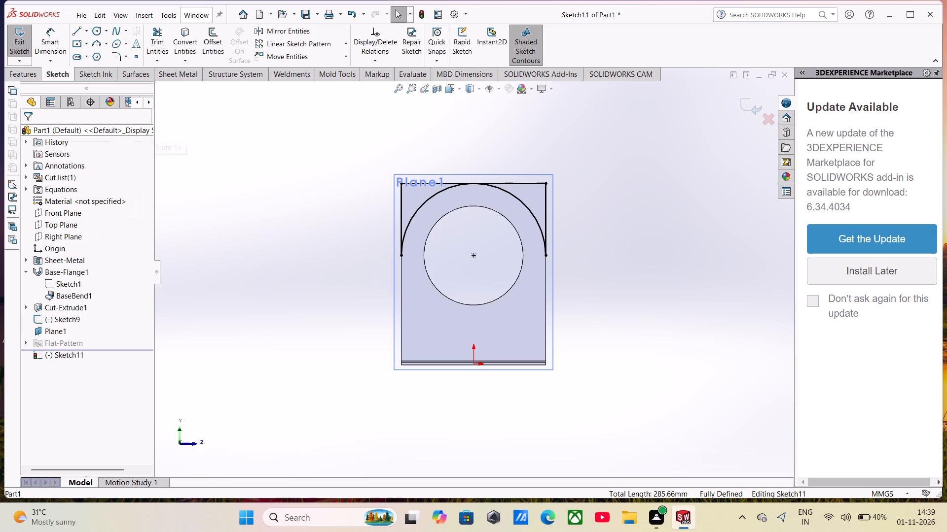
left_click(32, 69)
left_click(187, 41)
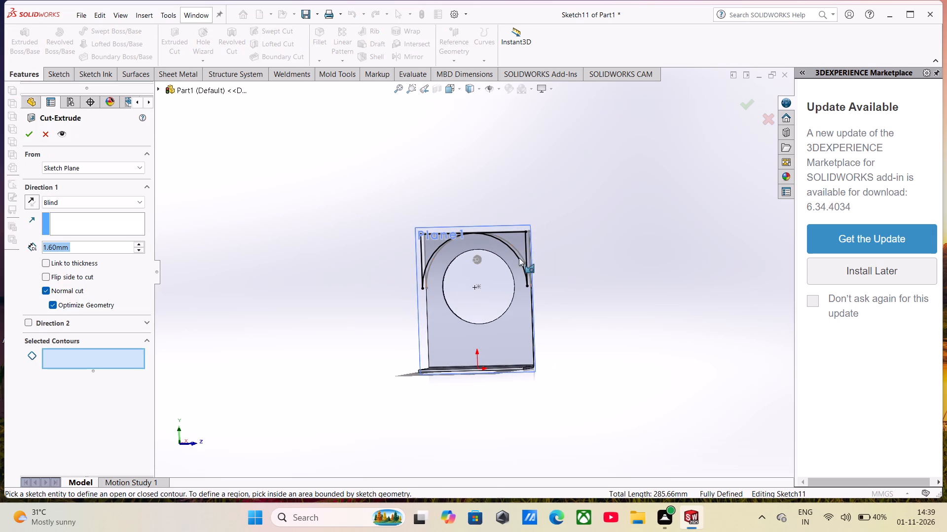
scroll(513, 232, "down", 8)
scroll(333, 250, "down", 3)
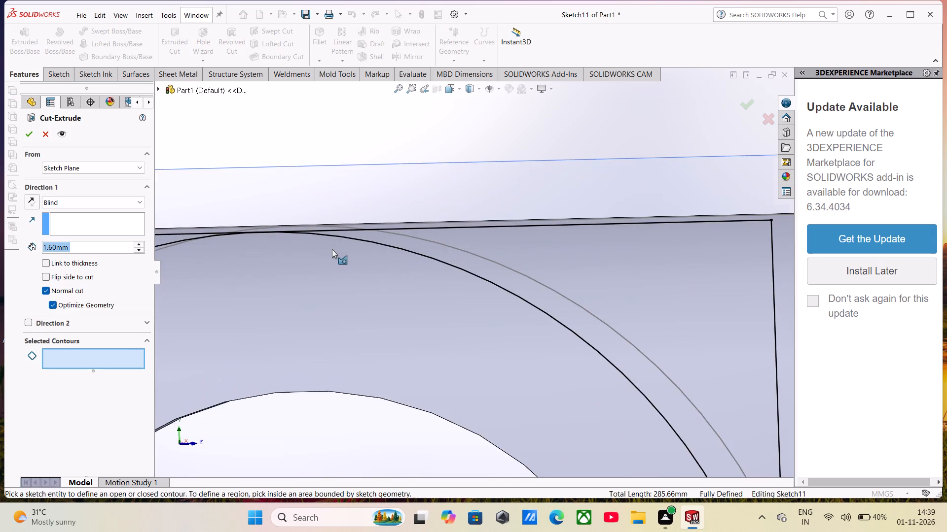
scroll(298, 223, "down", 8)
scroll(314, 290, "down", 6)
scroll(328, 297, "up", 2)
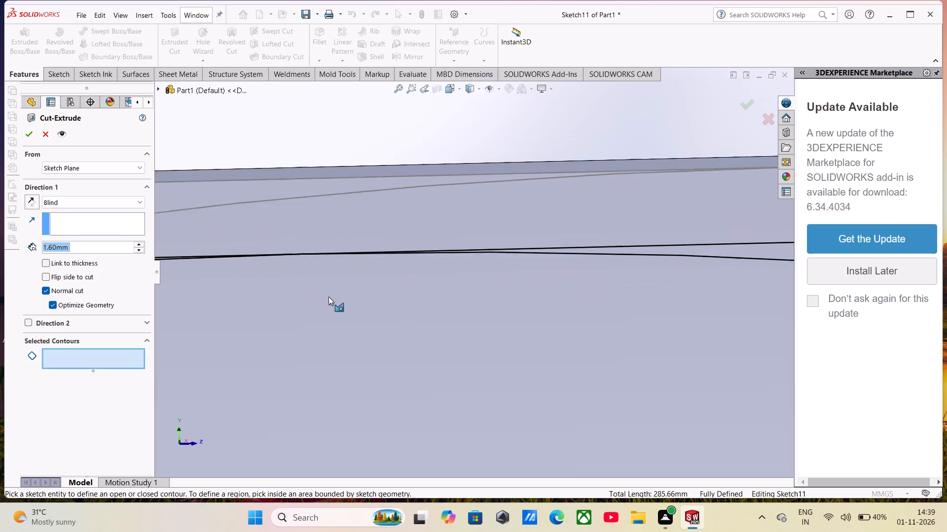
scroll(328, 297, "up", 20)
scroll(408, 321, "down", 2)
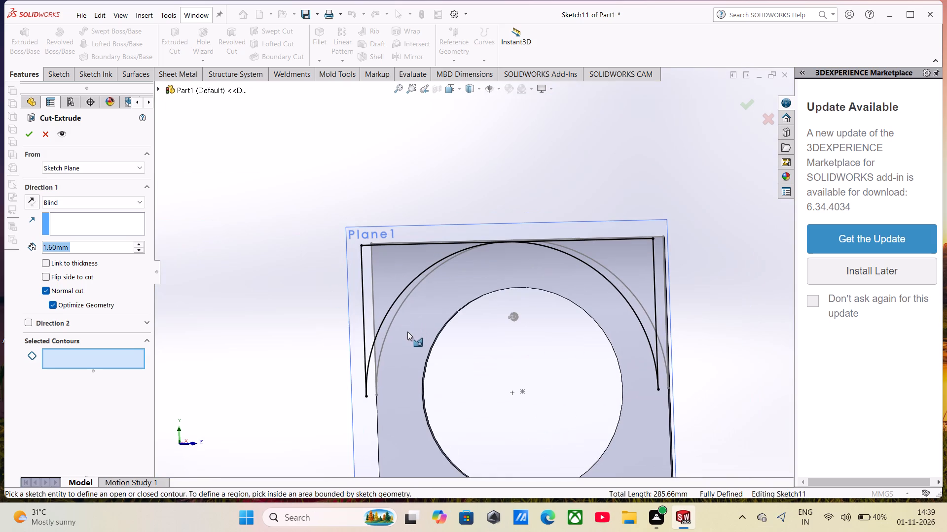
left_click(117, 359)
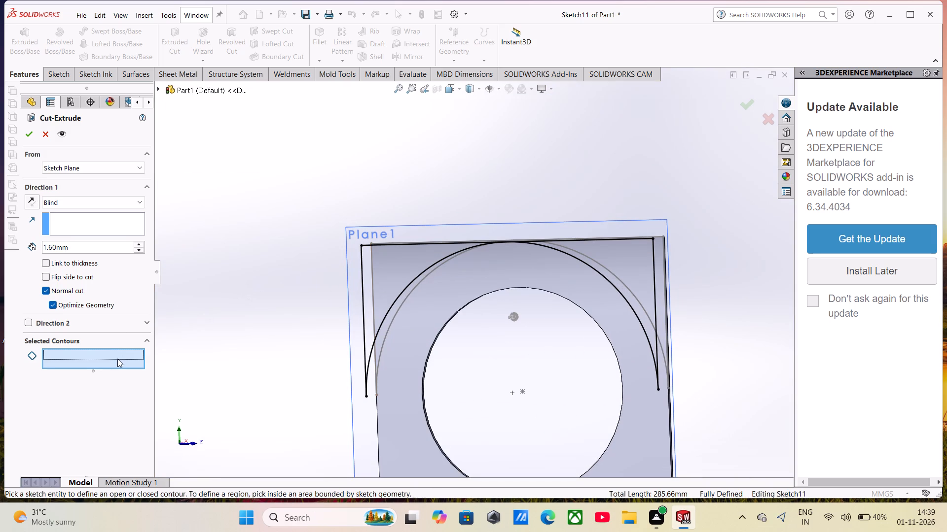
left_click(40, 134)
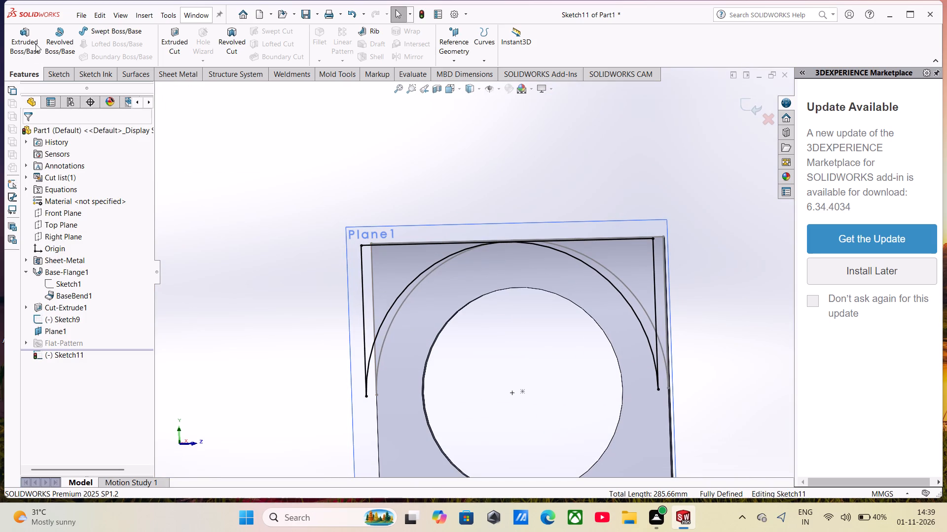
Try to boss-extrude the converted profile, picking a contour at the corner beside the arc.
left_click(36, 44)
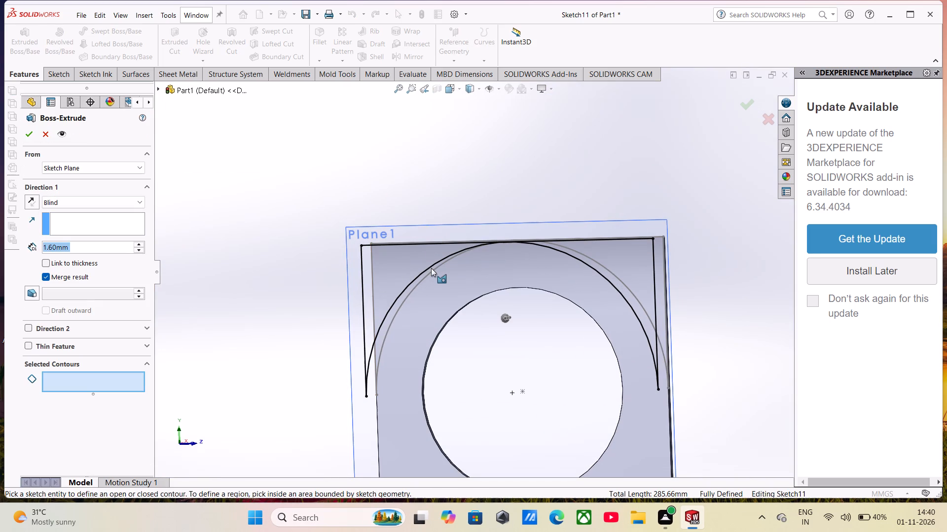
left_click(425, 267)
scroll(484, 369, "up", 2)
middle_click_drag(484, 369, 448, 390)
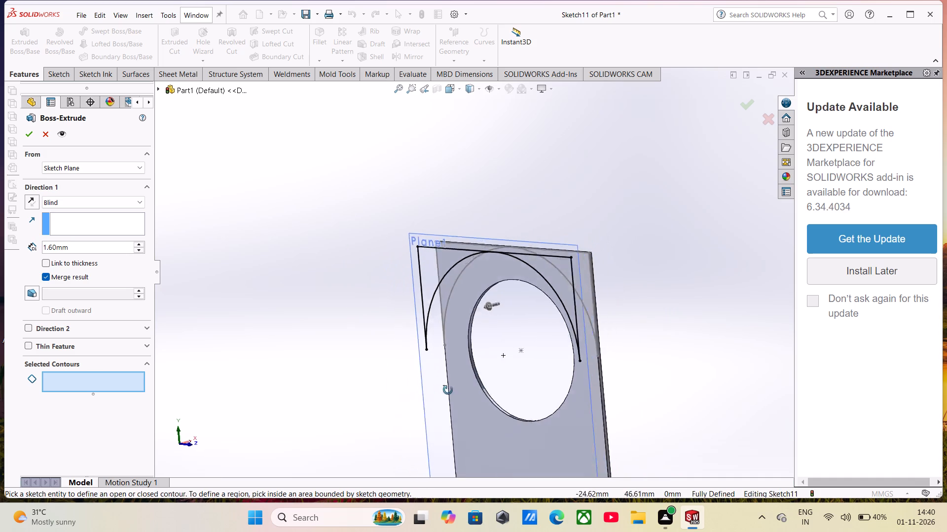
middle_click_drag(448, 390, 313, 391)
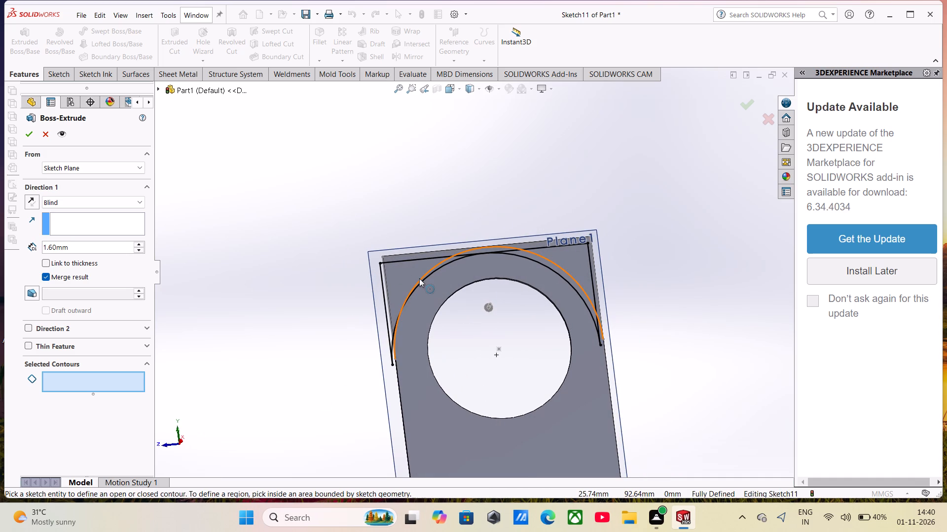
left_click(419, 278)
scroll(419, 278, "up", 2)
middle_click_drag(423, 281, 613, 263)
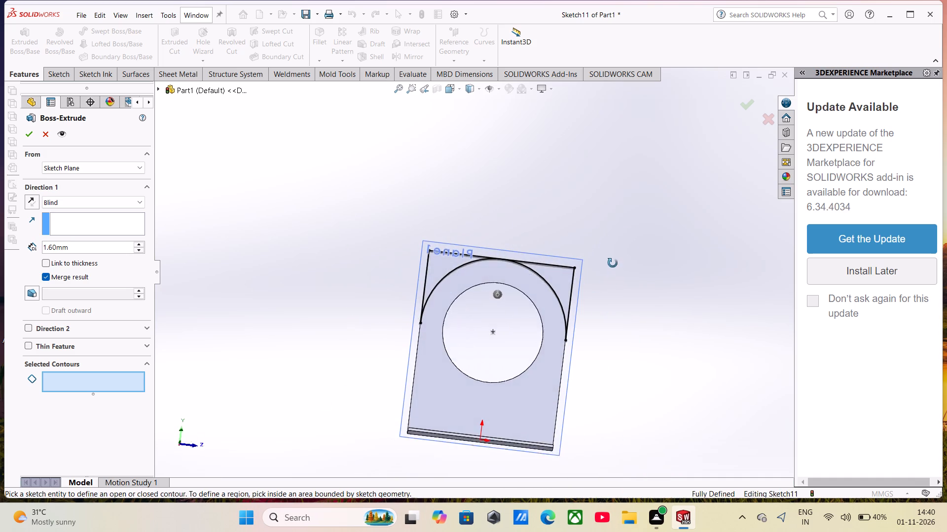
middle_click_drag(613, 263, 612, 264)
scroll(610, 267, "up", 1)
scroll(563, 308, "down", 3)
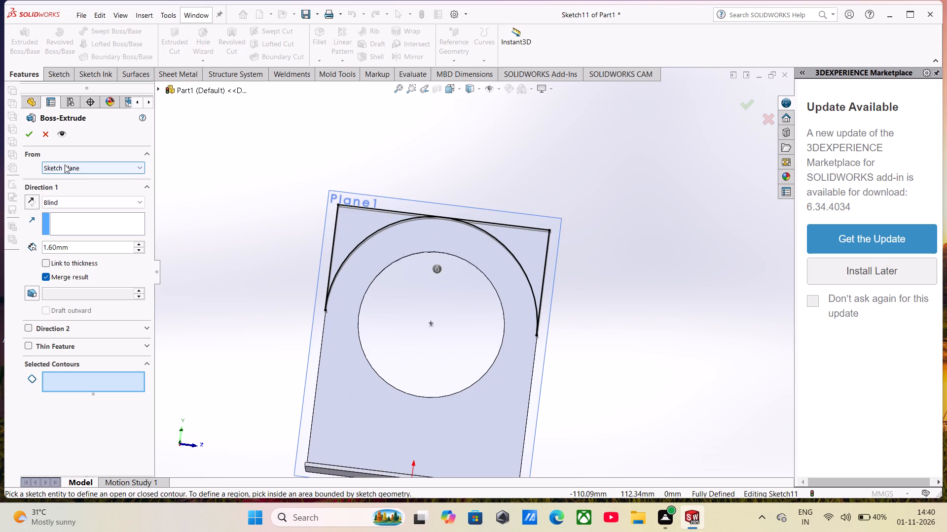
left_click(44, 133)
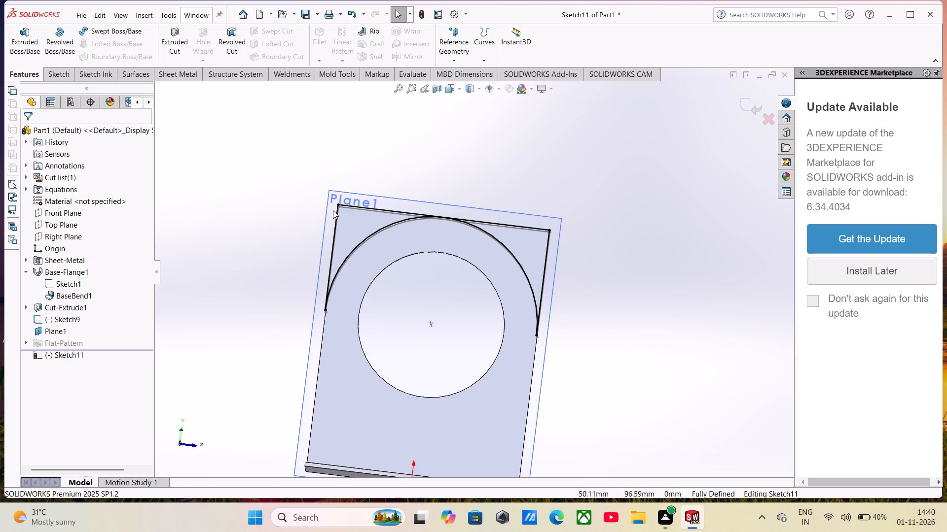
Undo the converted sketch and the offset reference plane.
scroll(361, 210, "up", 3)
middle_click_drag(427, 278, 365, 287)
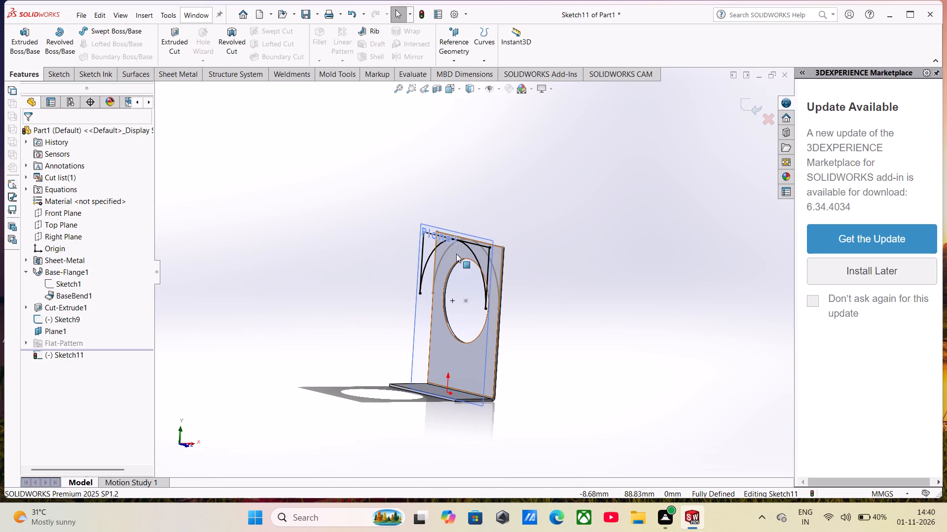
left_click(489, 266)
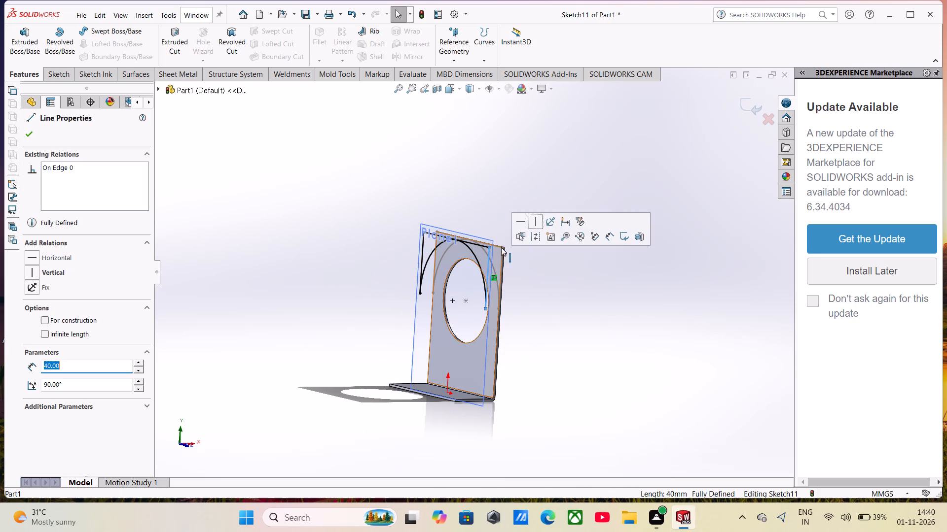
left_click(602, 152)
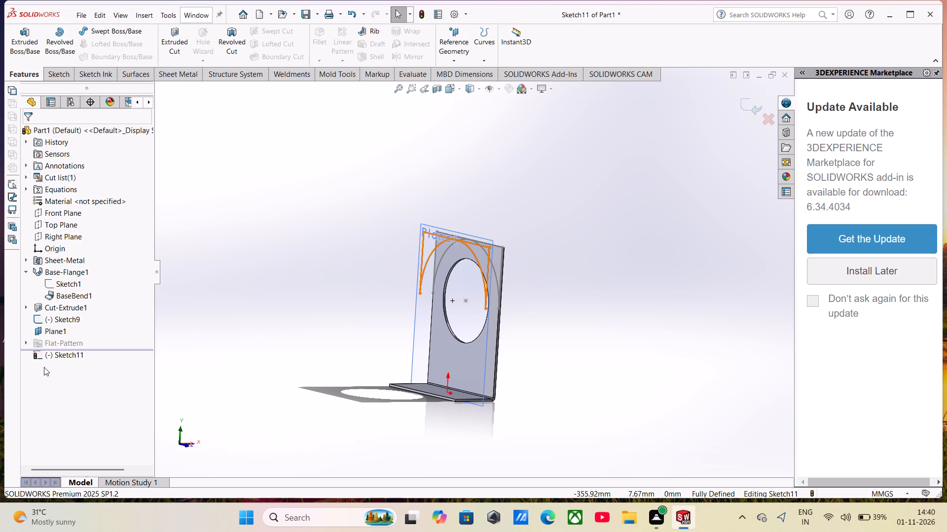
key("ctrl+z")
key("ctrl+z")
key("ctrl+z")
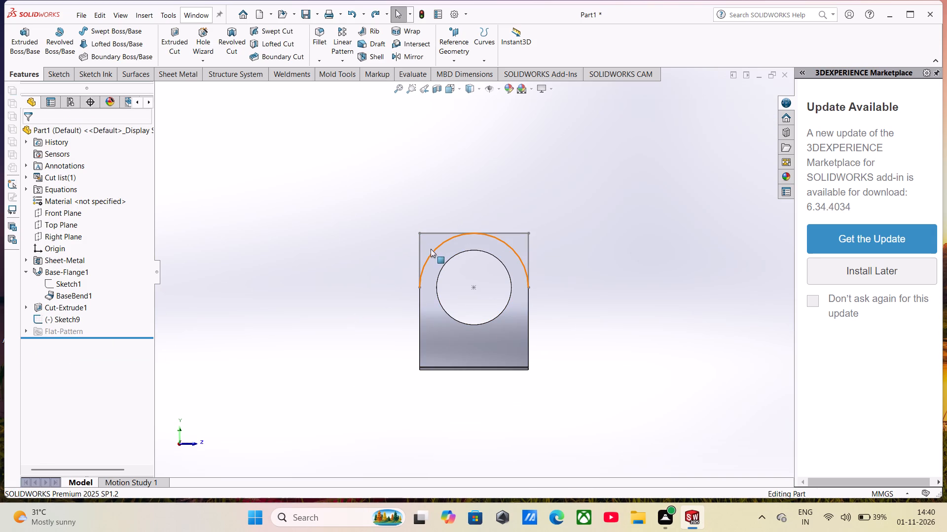
Open the rounded-top profile Sketch9 for editing.
left_click(433, 253)
left_click(469, 208)
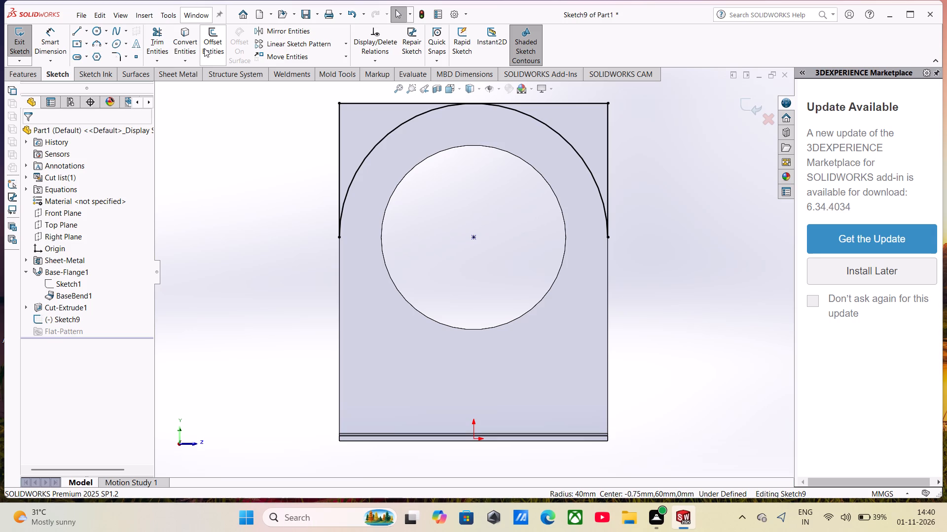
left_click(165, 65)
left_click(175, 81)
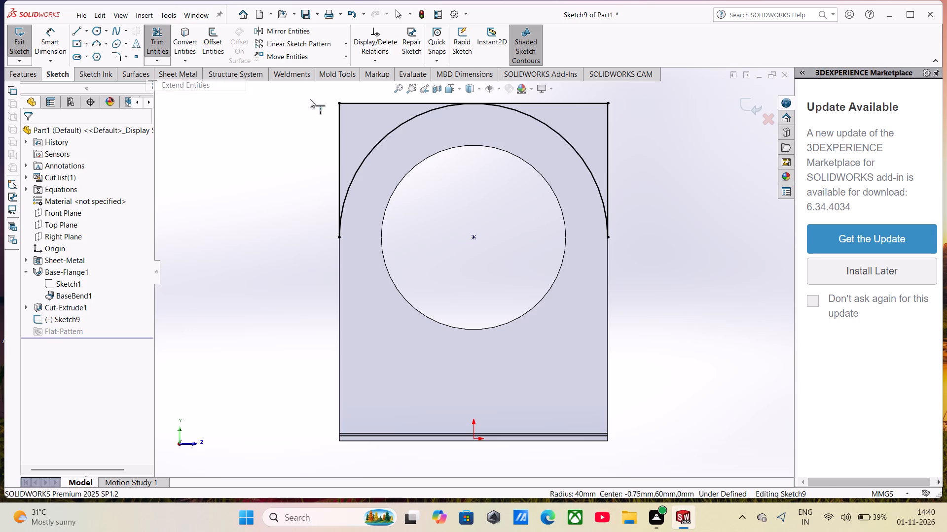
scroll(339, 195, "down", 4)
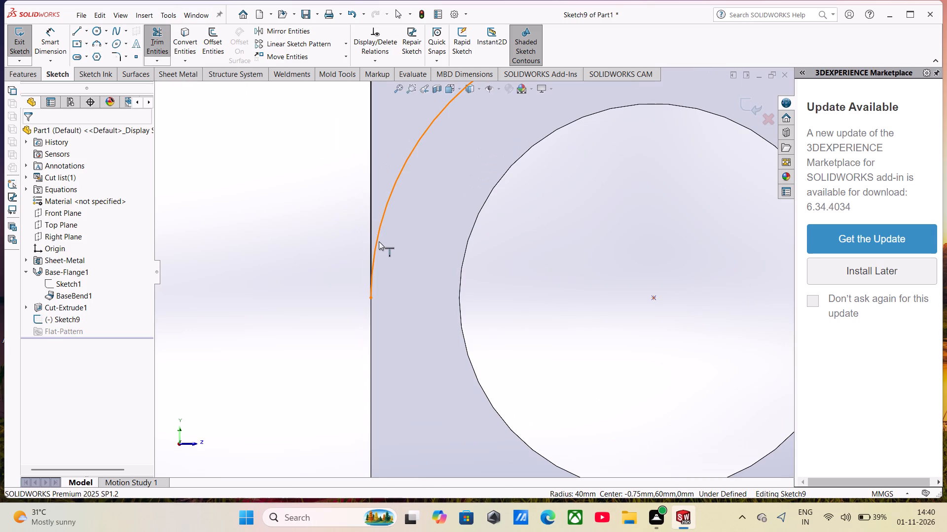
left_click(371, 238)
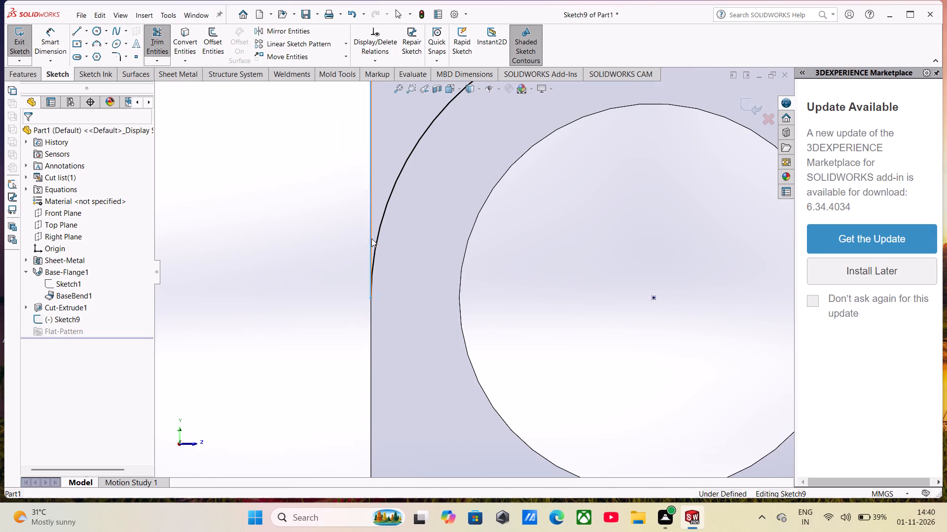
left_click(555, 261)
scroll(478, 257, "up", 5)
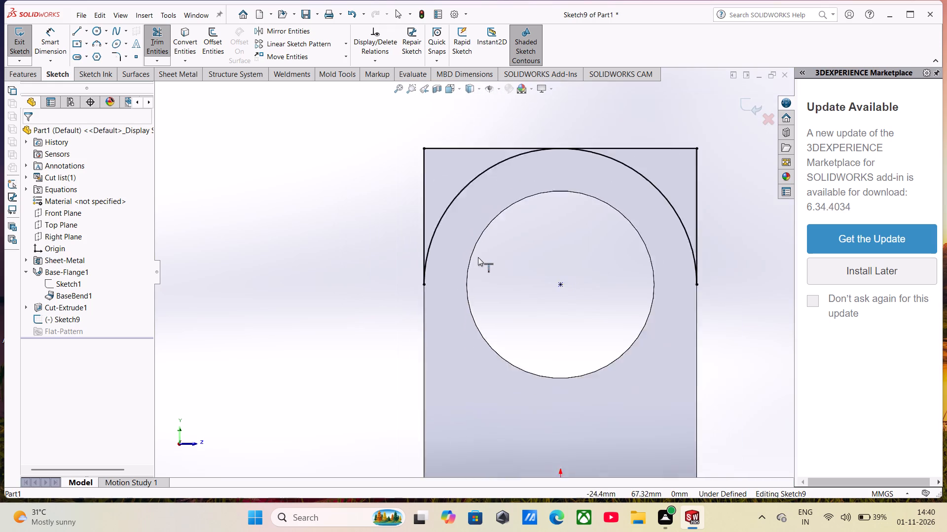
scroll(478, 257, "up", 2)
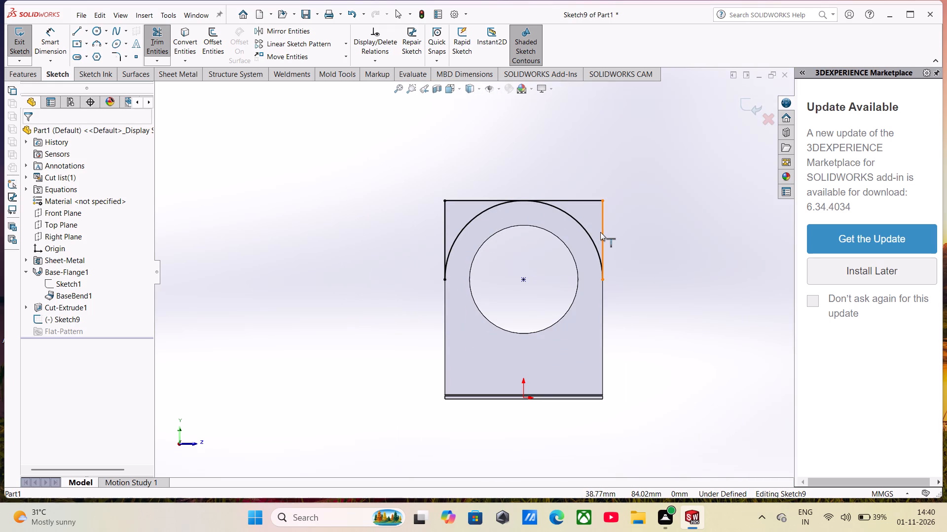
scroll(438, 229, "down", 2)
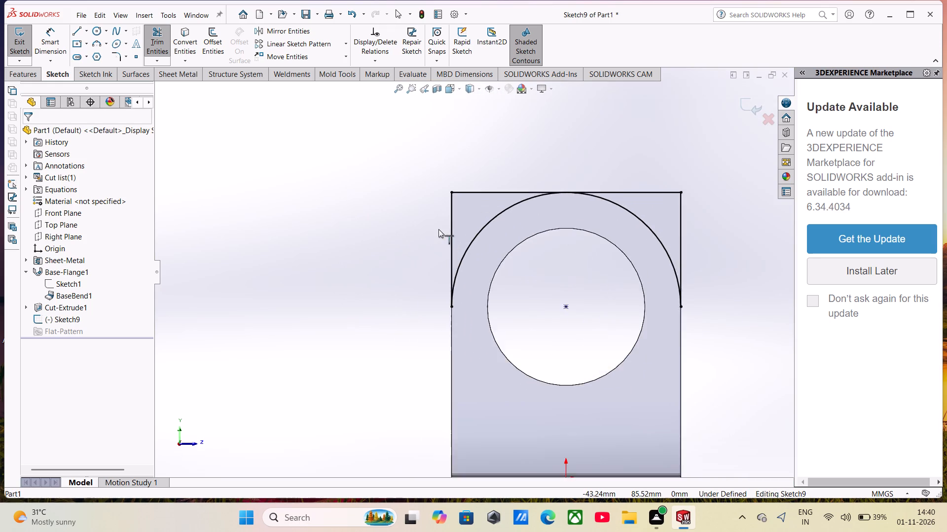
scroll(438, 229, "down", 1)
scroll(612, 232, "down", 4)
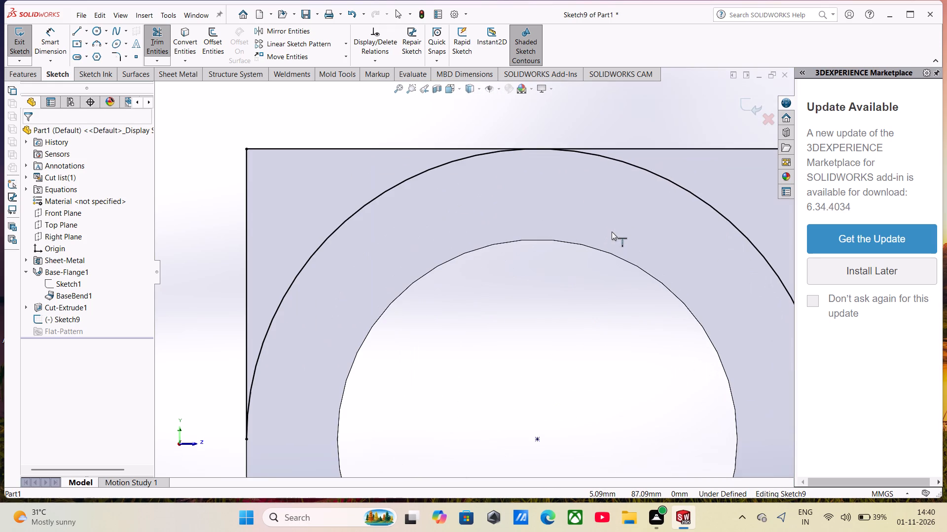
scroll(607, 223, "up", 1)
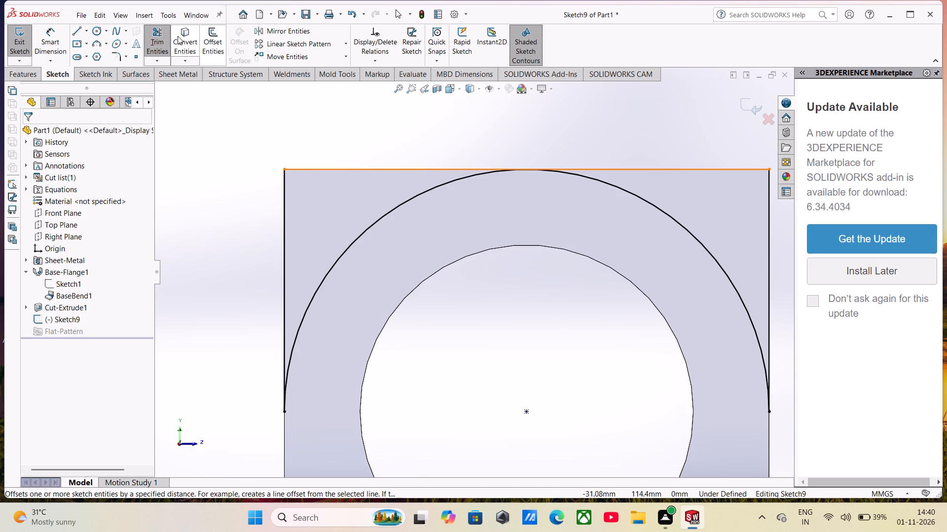
Trim away the left vertical line, the left half of the top line and the left half of the arc.
left_click(159, 58)
left_click(164, 71)
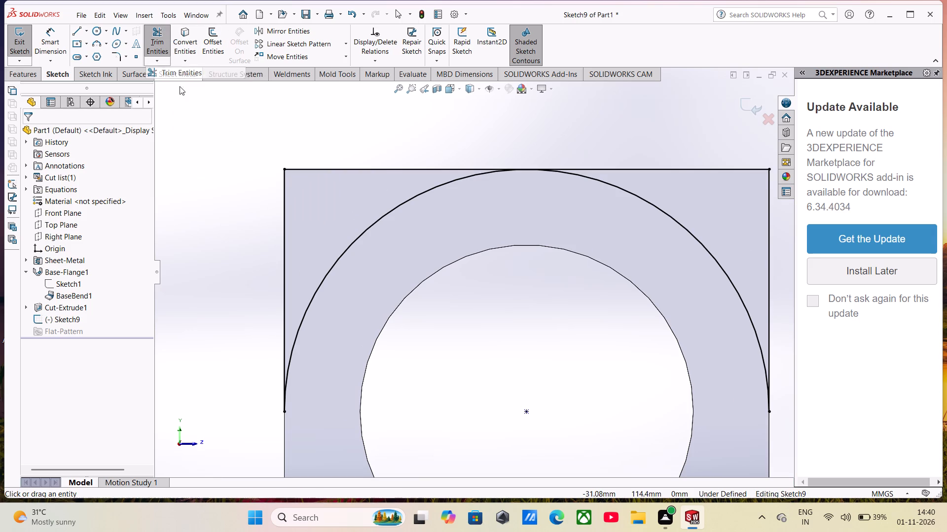
left_click(285, 188)
left_click(307, 169)
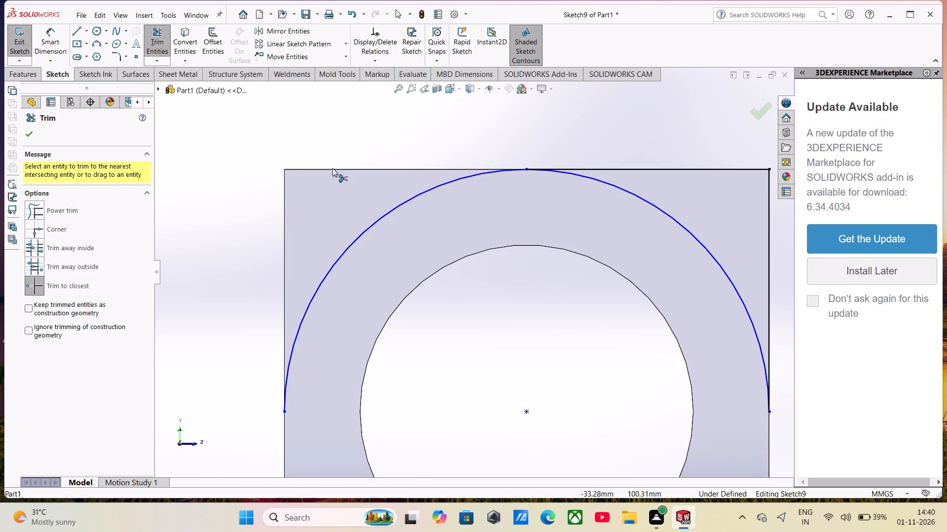
left_click(400, 202)
scroll(423, 205, "up", 3)
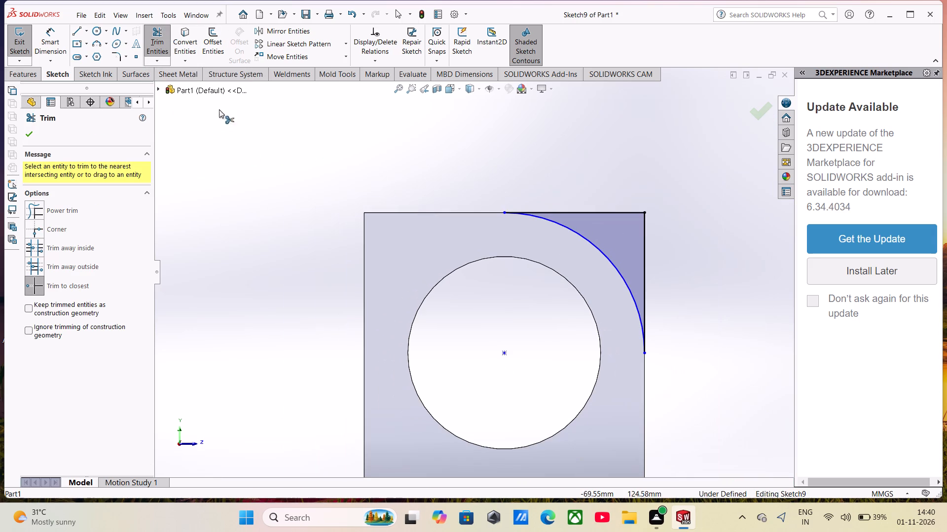
Extrude-cut the remaining corner profile blind to 1.60 mm with Normal cut, rounding one top corner of the tall leg.
left_click(19, 73)
left_click(169, 44)
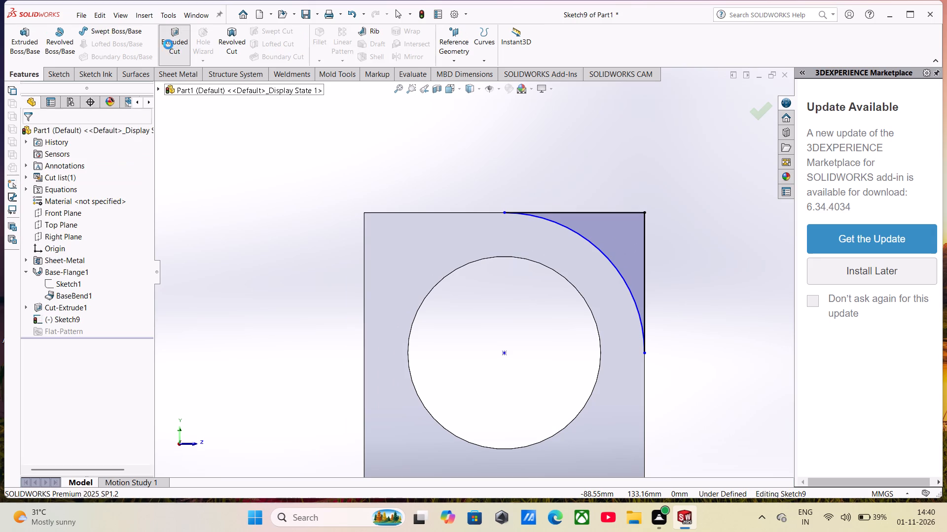
middle_click_drag(572, 262, 497, 325)
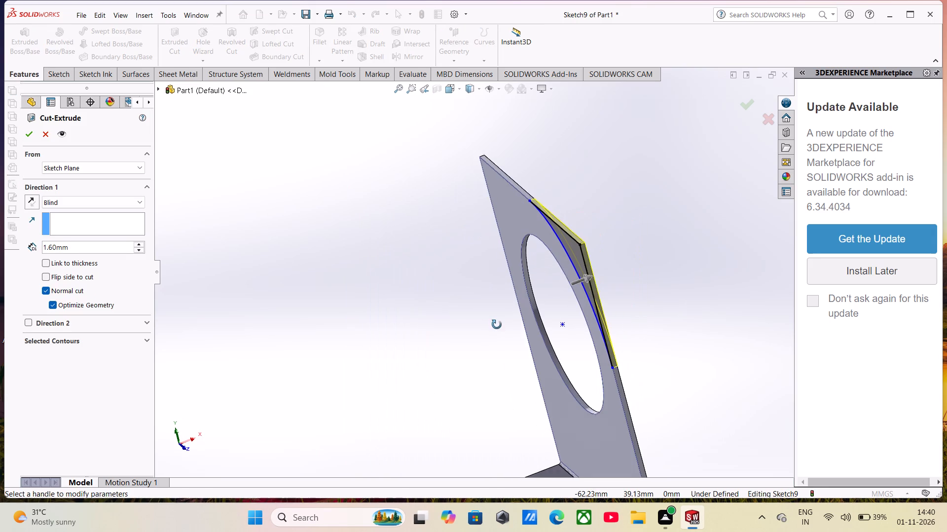
middle_click_drag(497, 325, 501, 327)
left_click(28, 132)
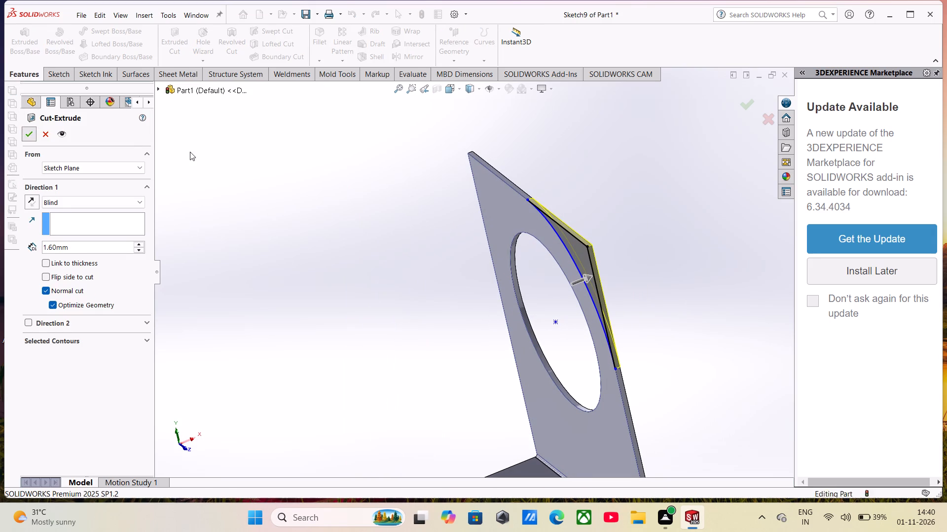
middle_click_drag(364, 230, 404, 173)
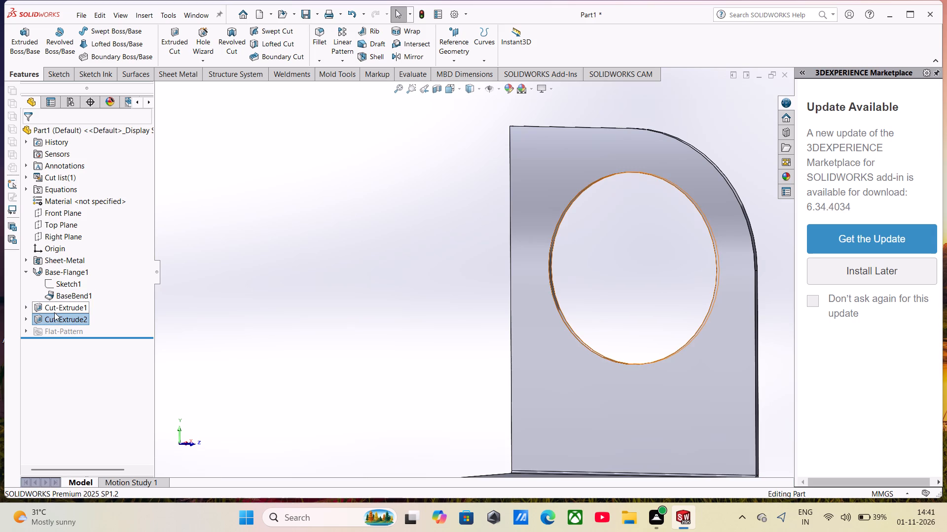
Mirror the corner cut Cut-Extrude2 about the Front Plane to round the other top corner.
left_click(26, 308)
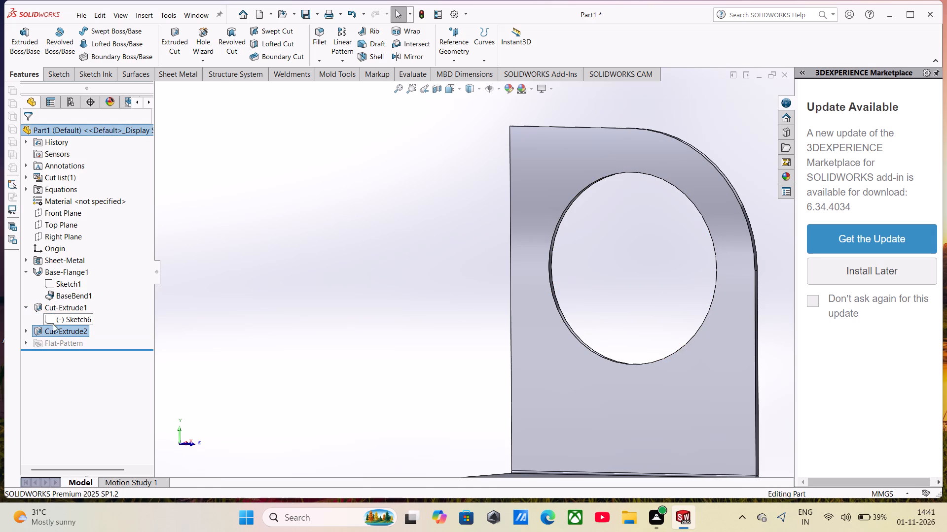
left_click(22, 330)
left_click(28, 330)
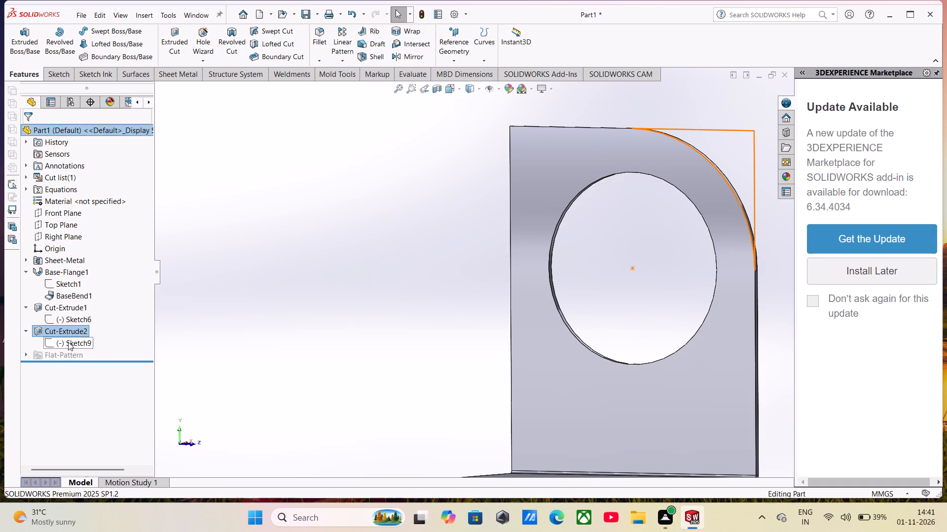
left_click(63, 329)
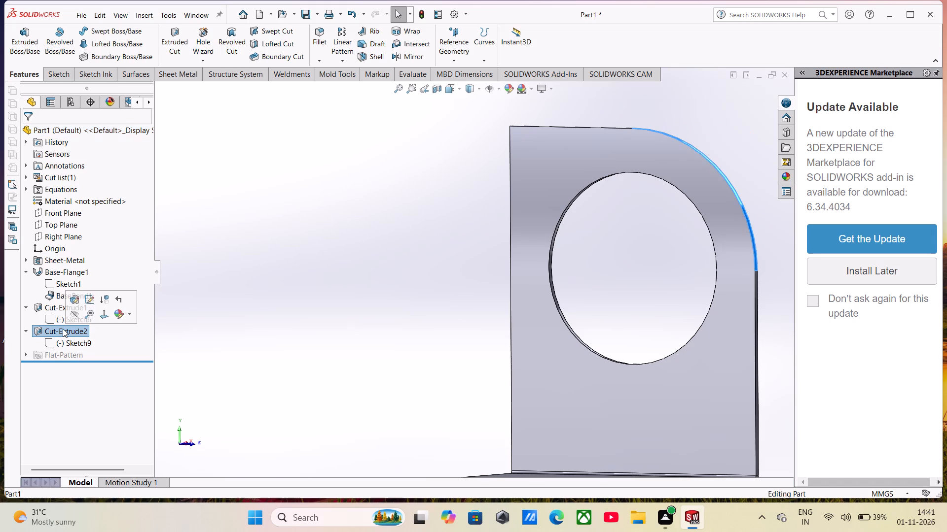
left_click(403, 53)
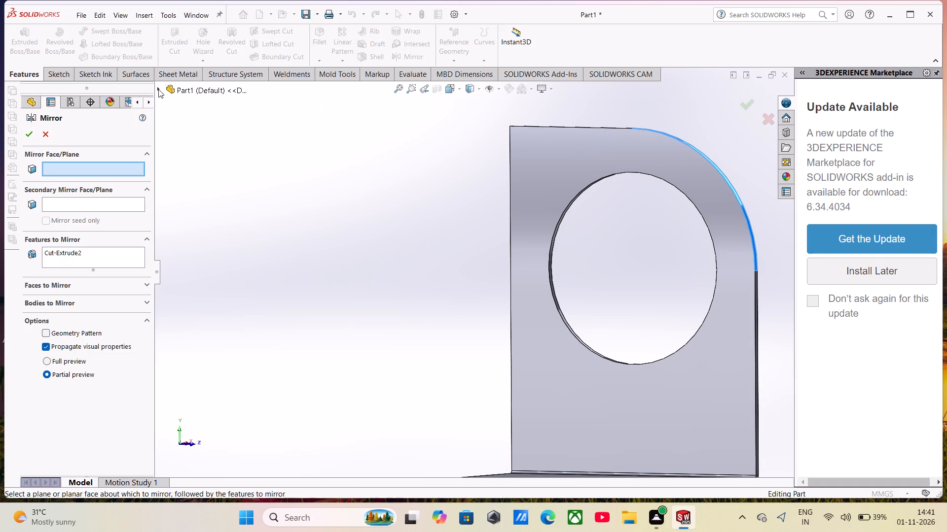
left_click(158, 89)
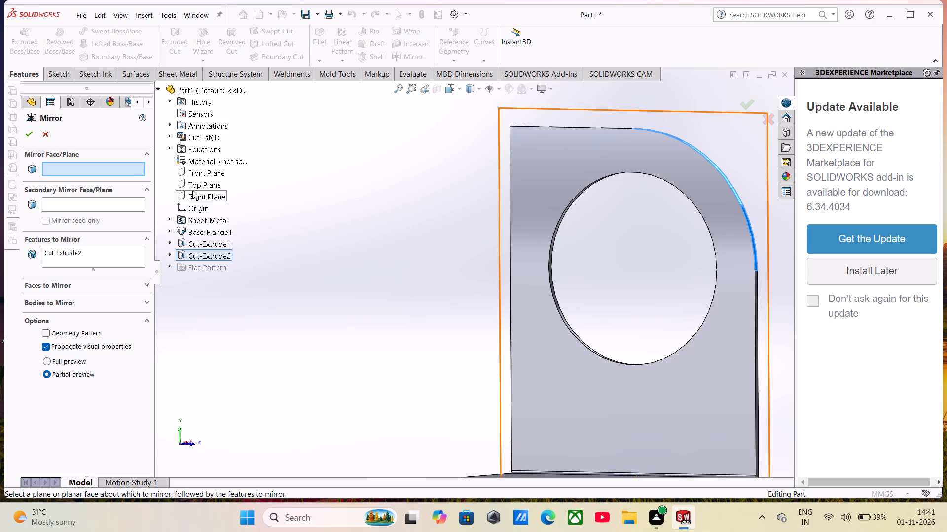
left_click(198, 170)
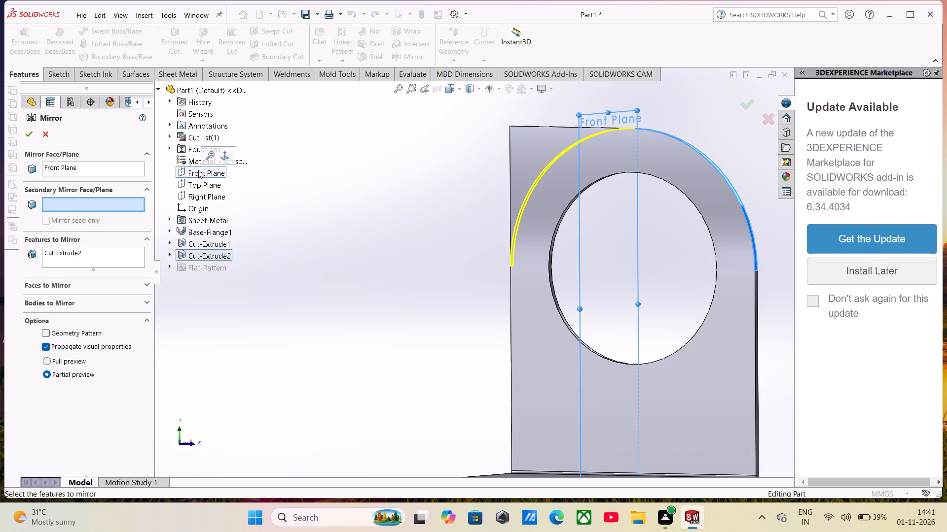
left_click(30, 135)
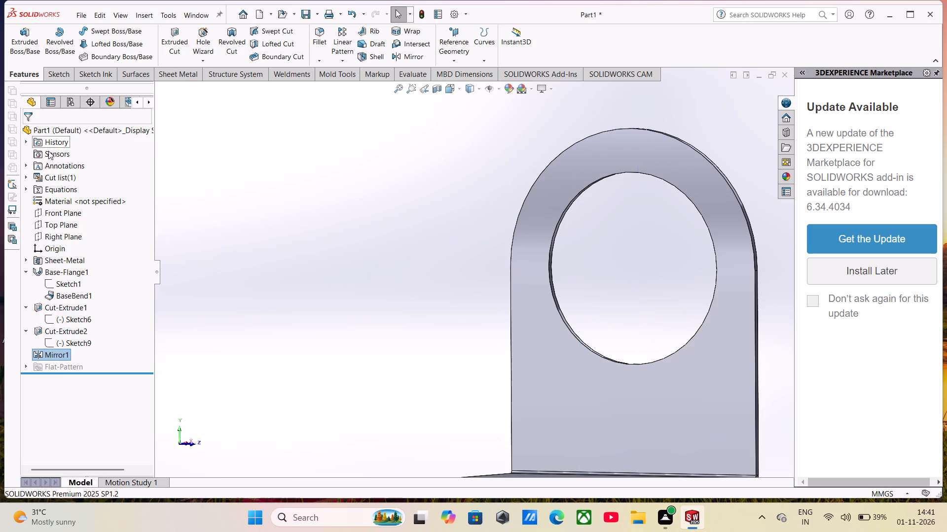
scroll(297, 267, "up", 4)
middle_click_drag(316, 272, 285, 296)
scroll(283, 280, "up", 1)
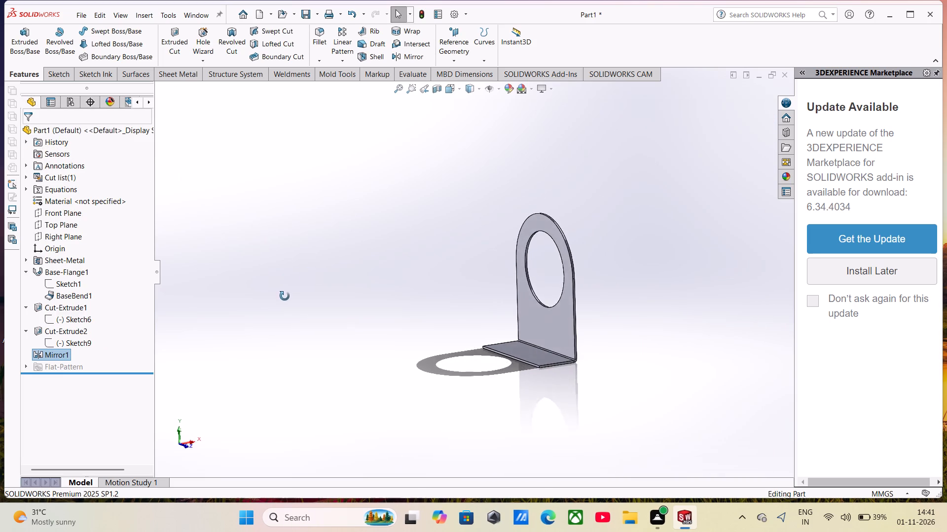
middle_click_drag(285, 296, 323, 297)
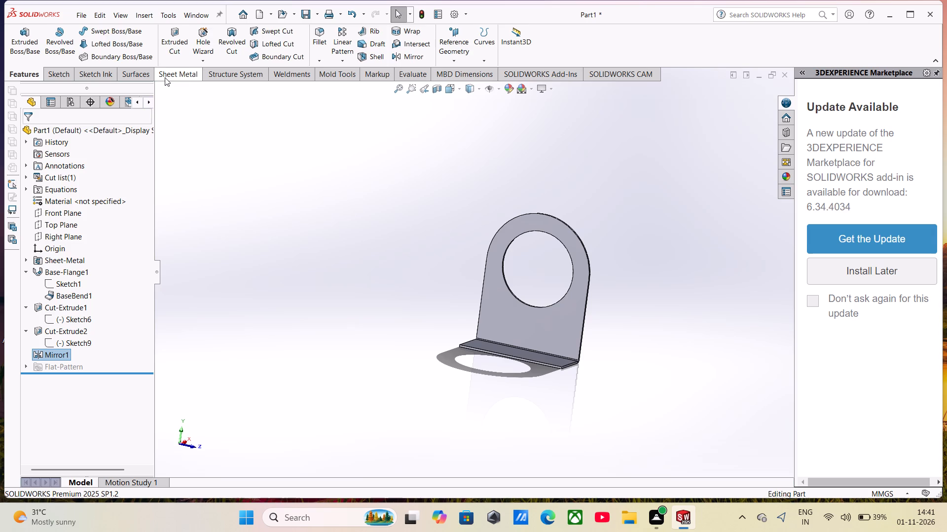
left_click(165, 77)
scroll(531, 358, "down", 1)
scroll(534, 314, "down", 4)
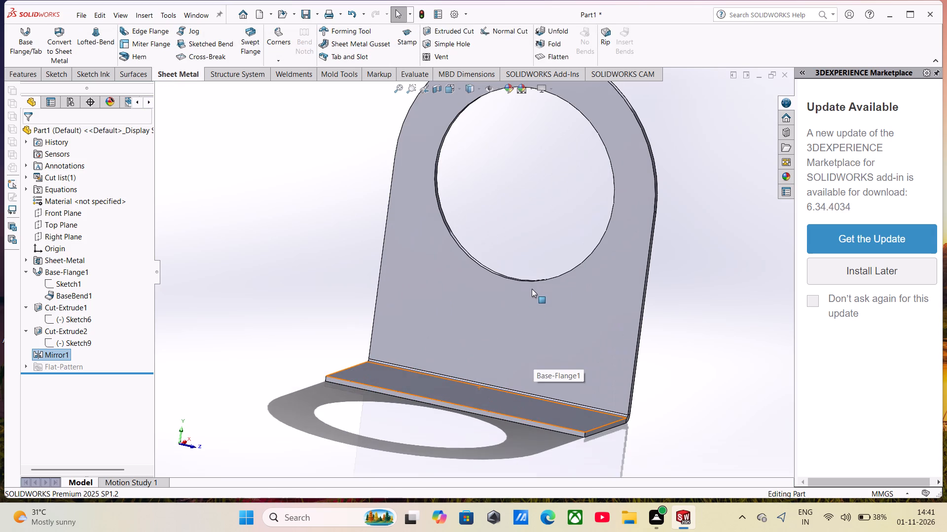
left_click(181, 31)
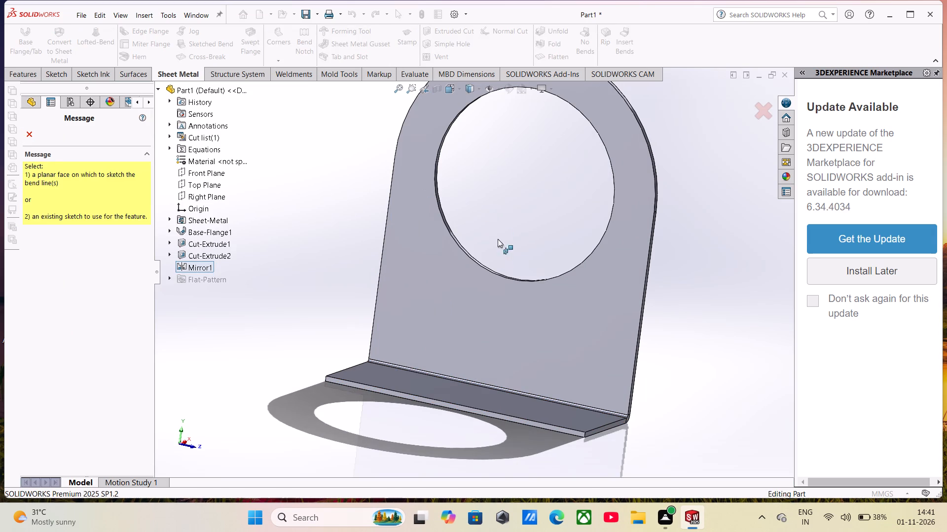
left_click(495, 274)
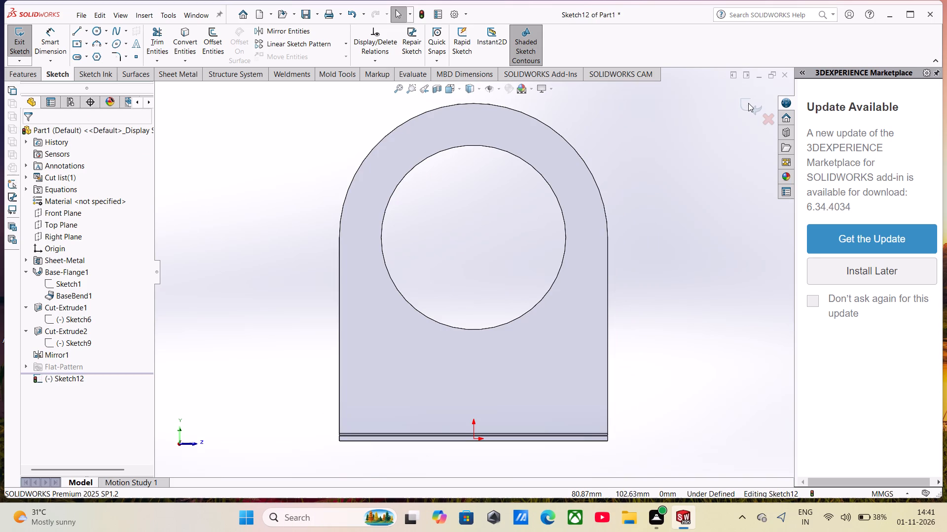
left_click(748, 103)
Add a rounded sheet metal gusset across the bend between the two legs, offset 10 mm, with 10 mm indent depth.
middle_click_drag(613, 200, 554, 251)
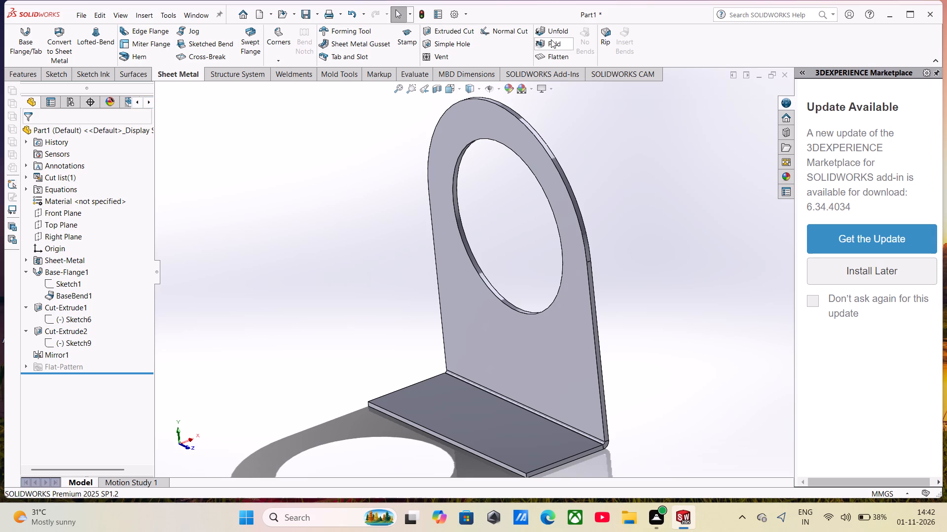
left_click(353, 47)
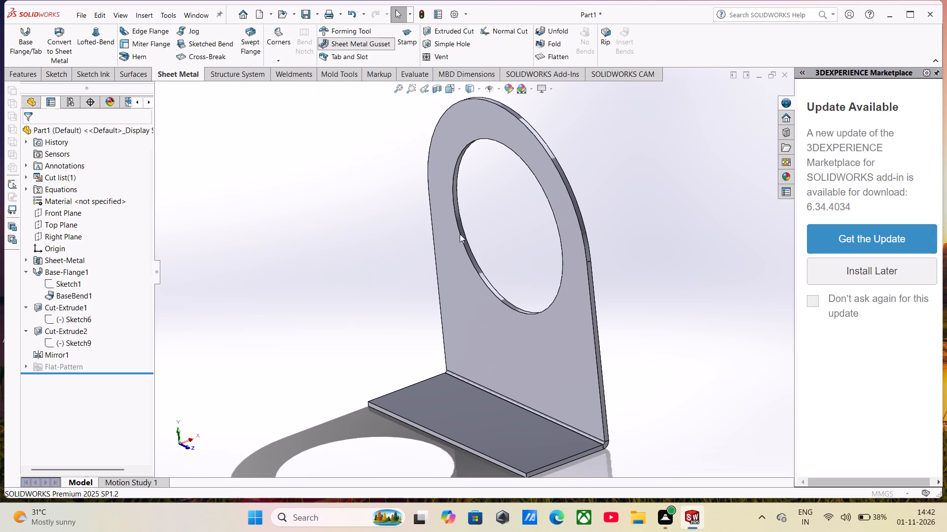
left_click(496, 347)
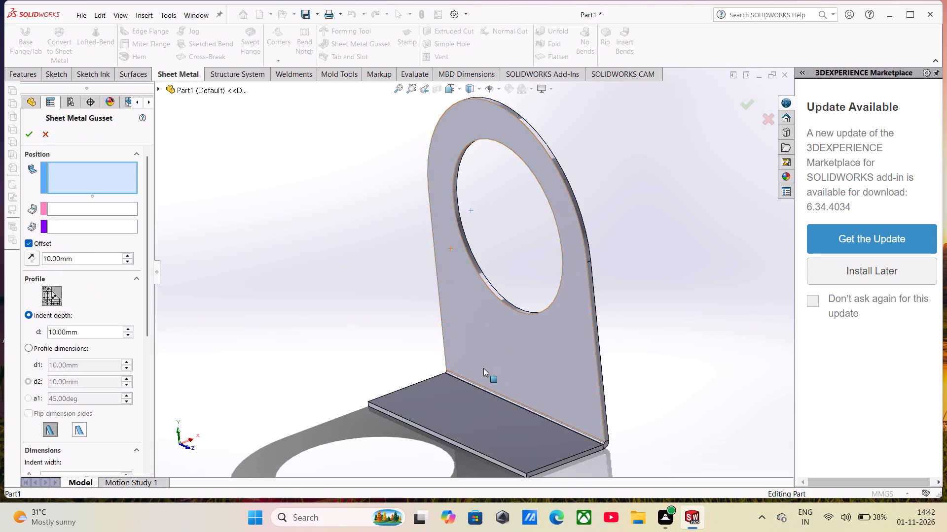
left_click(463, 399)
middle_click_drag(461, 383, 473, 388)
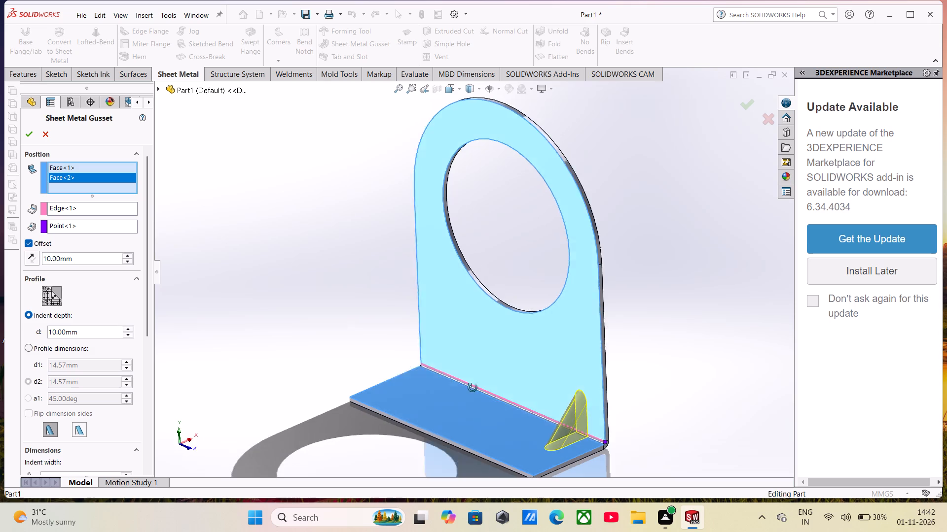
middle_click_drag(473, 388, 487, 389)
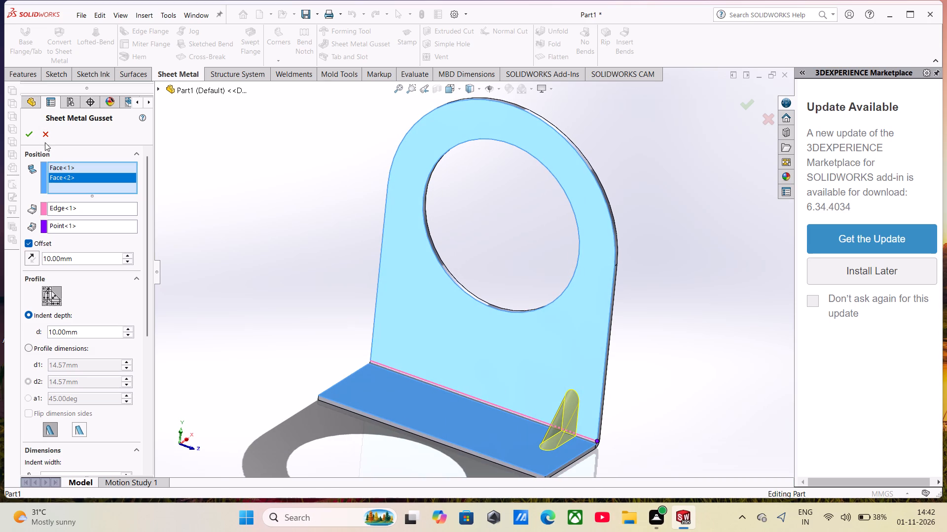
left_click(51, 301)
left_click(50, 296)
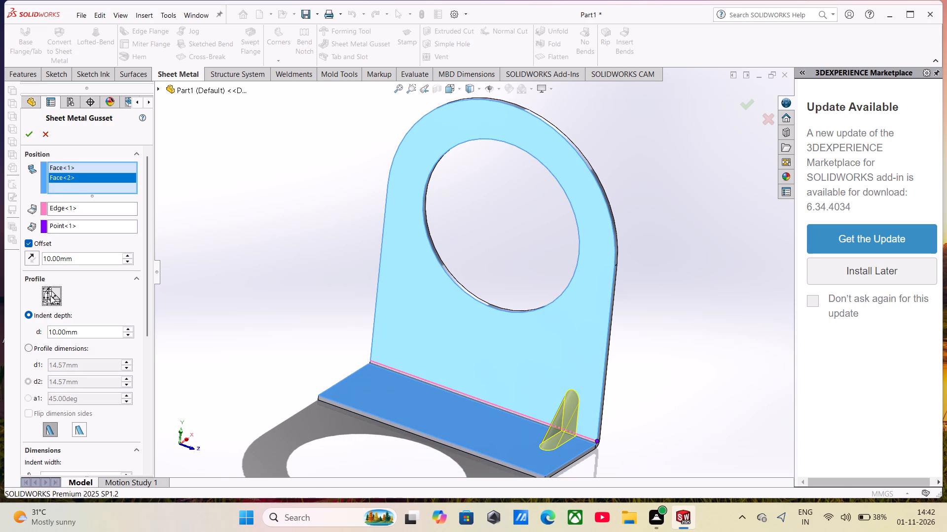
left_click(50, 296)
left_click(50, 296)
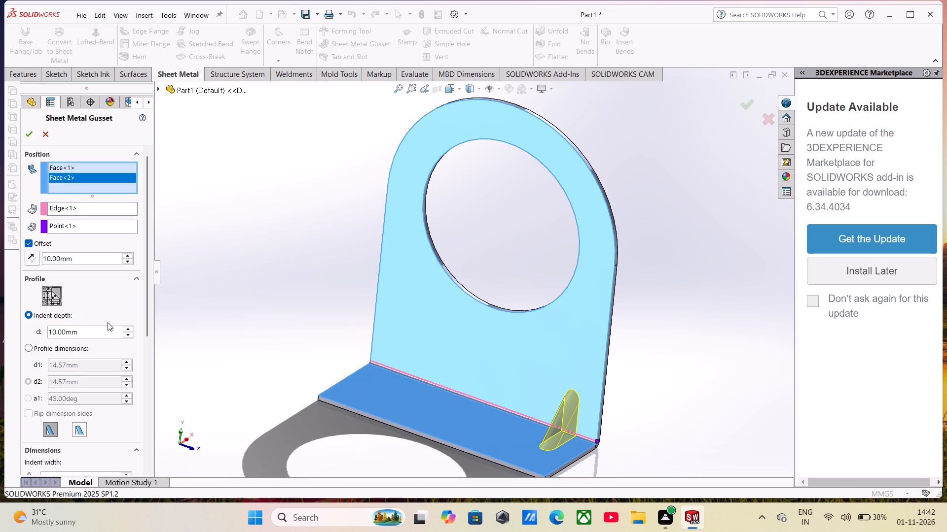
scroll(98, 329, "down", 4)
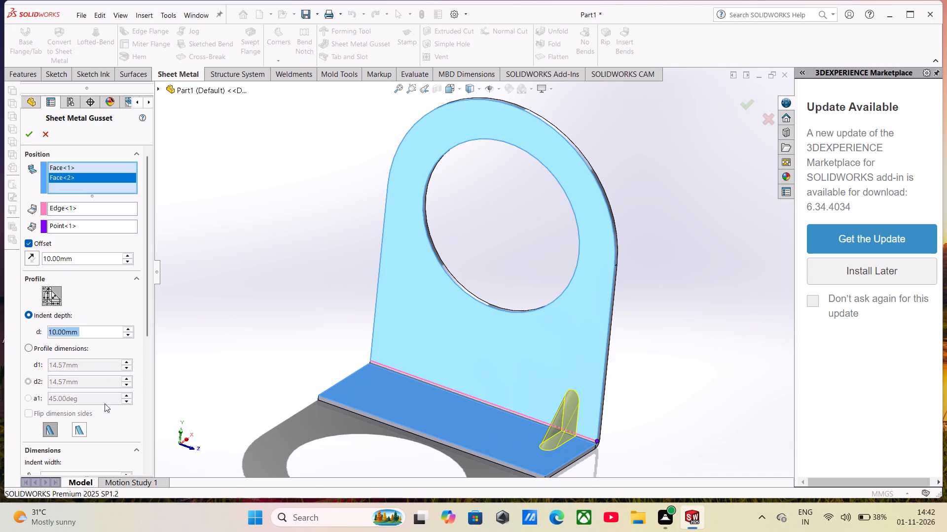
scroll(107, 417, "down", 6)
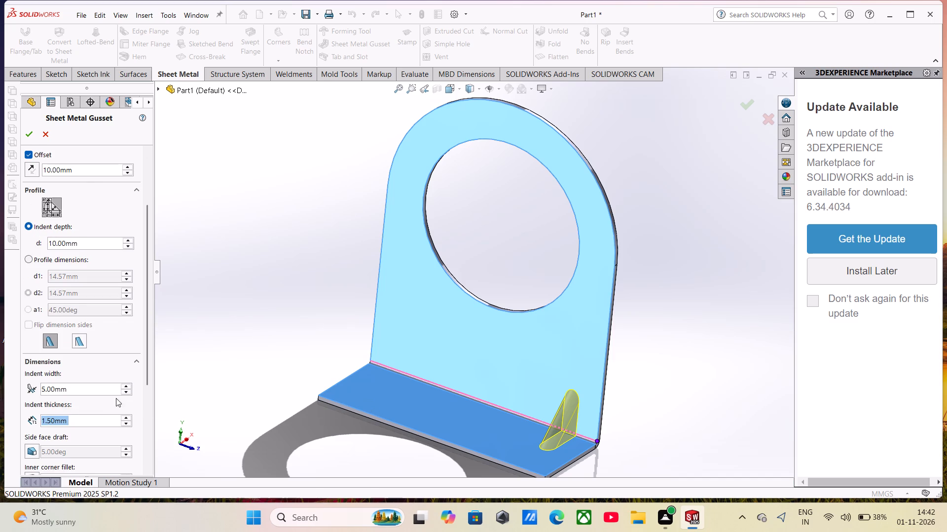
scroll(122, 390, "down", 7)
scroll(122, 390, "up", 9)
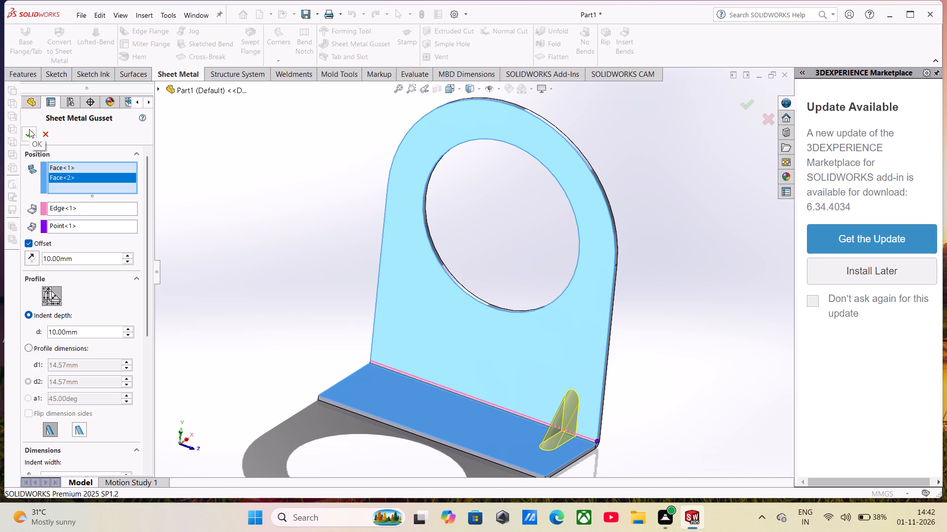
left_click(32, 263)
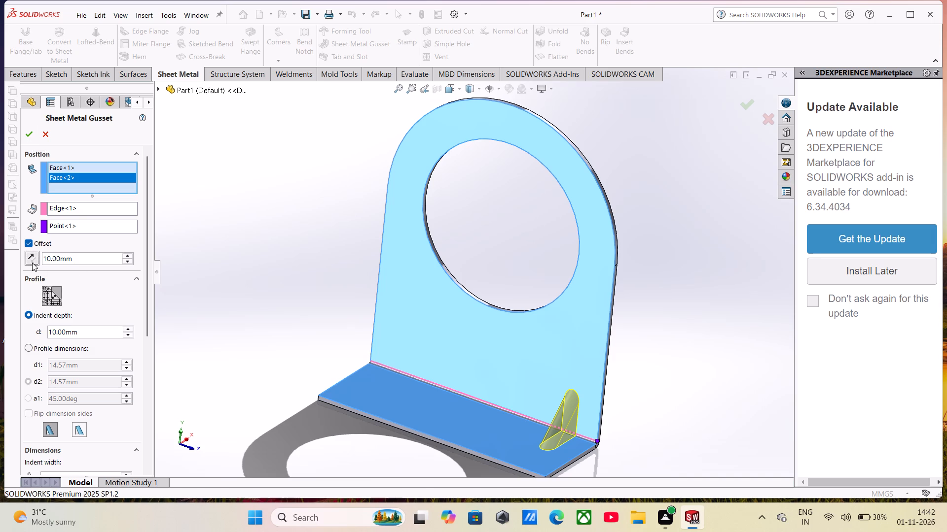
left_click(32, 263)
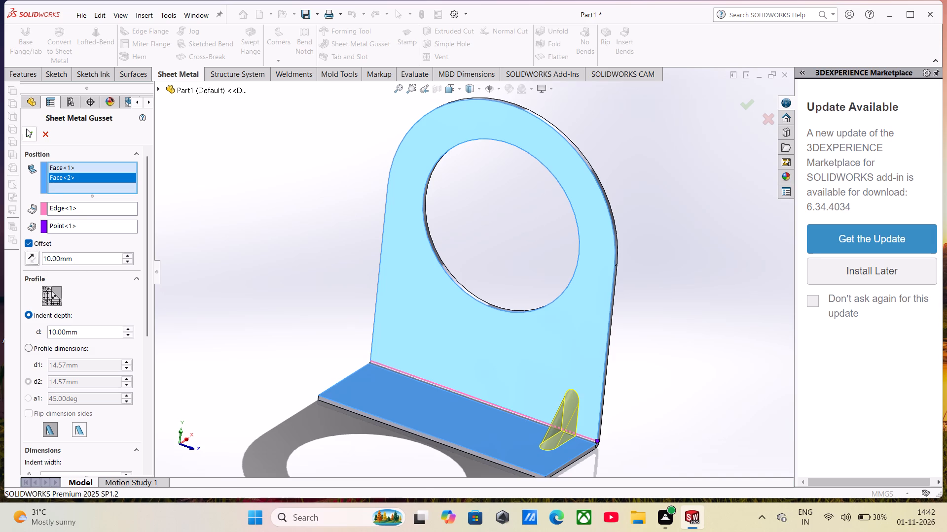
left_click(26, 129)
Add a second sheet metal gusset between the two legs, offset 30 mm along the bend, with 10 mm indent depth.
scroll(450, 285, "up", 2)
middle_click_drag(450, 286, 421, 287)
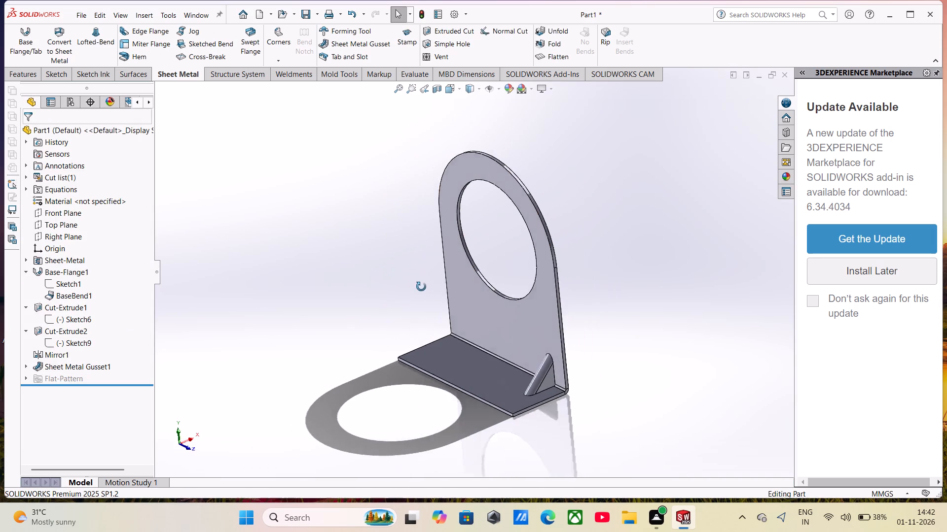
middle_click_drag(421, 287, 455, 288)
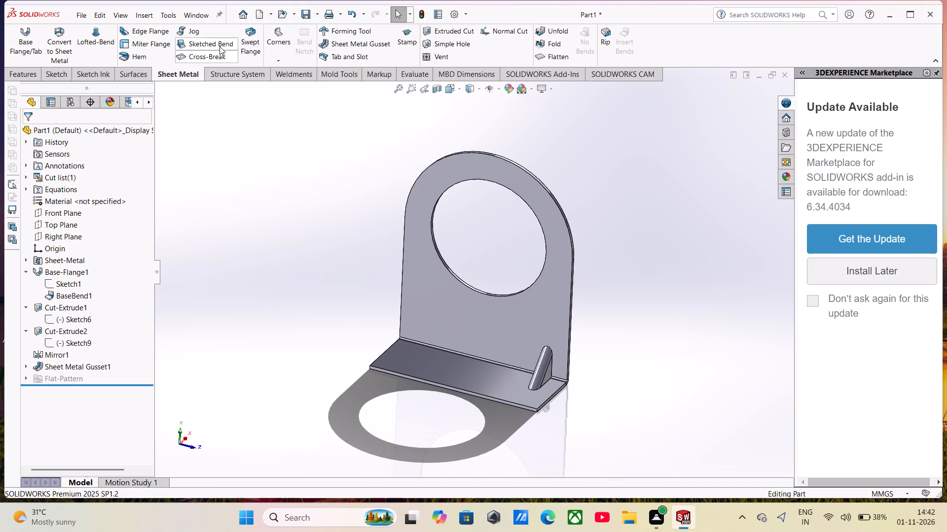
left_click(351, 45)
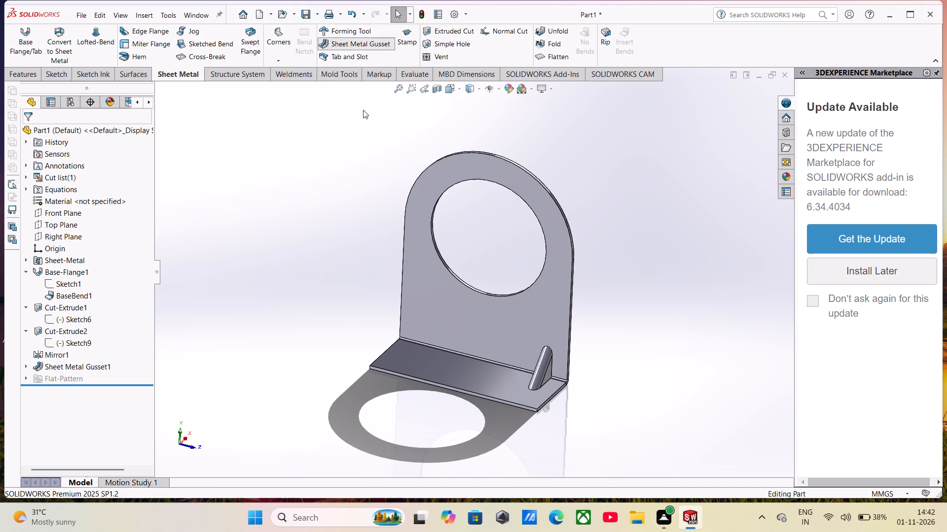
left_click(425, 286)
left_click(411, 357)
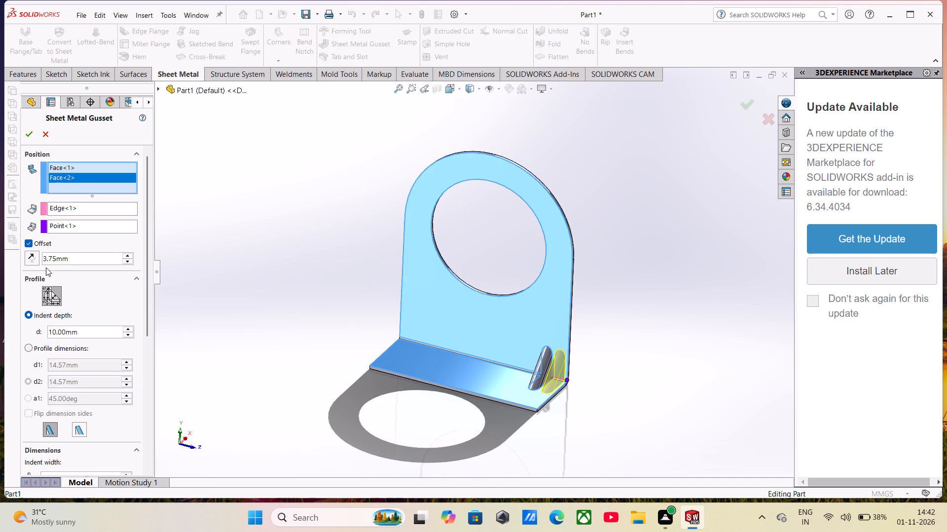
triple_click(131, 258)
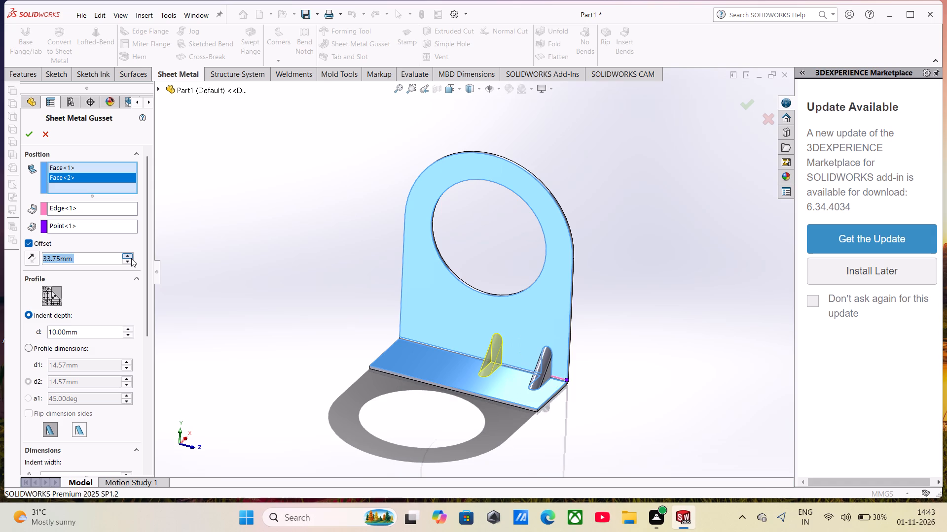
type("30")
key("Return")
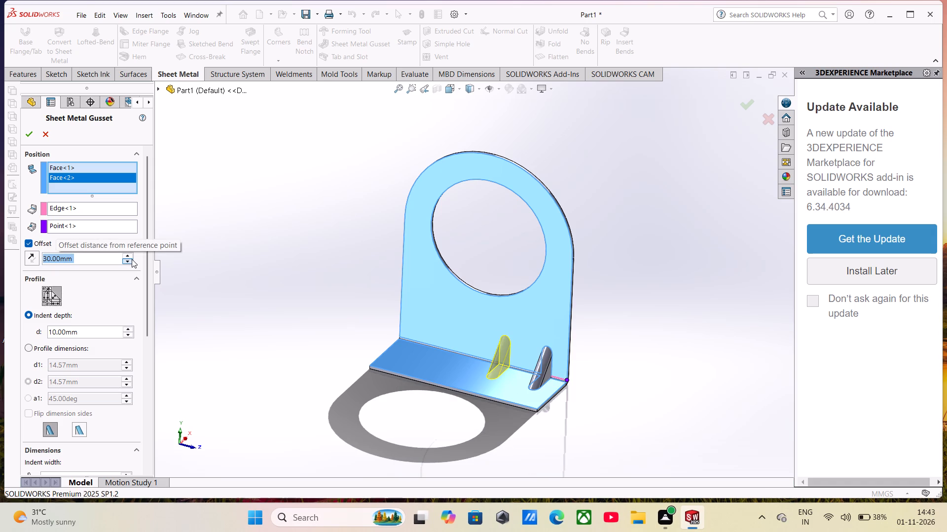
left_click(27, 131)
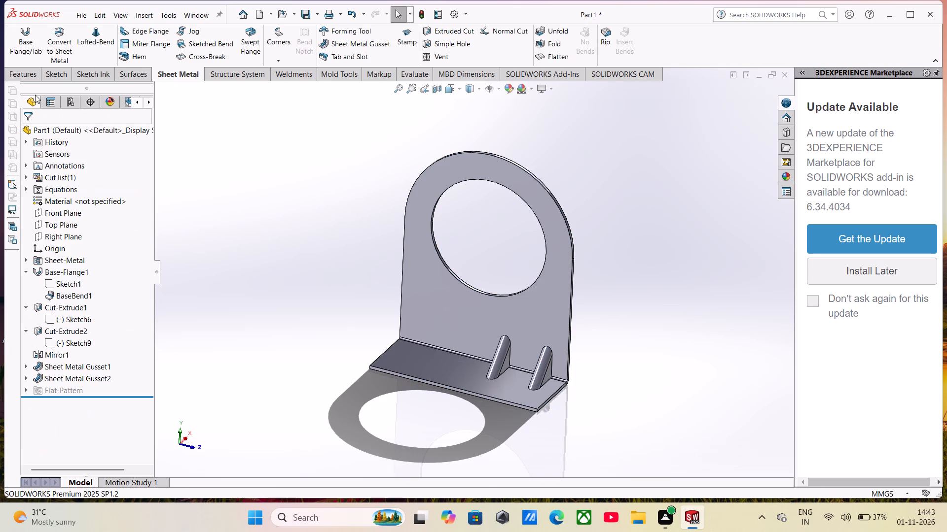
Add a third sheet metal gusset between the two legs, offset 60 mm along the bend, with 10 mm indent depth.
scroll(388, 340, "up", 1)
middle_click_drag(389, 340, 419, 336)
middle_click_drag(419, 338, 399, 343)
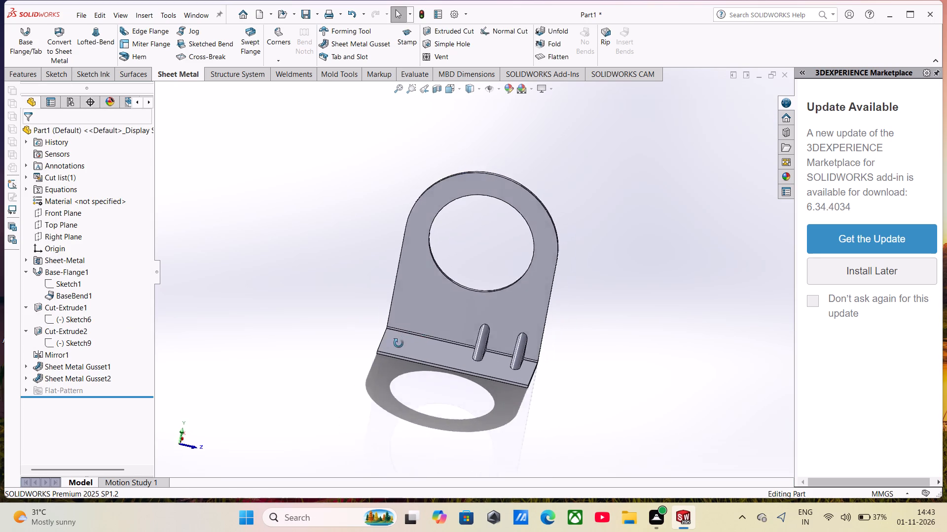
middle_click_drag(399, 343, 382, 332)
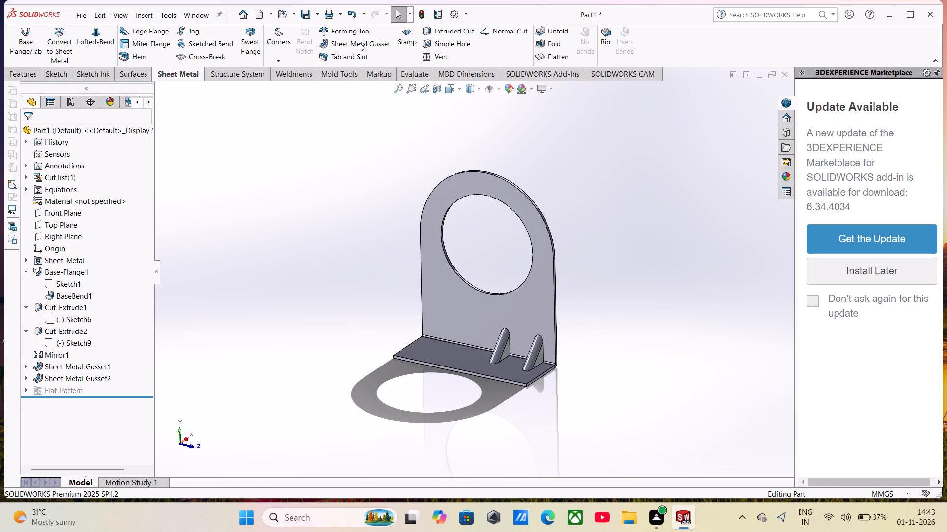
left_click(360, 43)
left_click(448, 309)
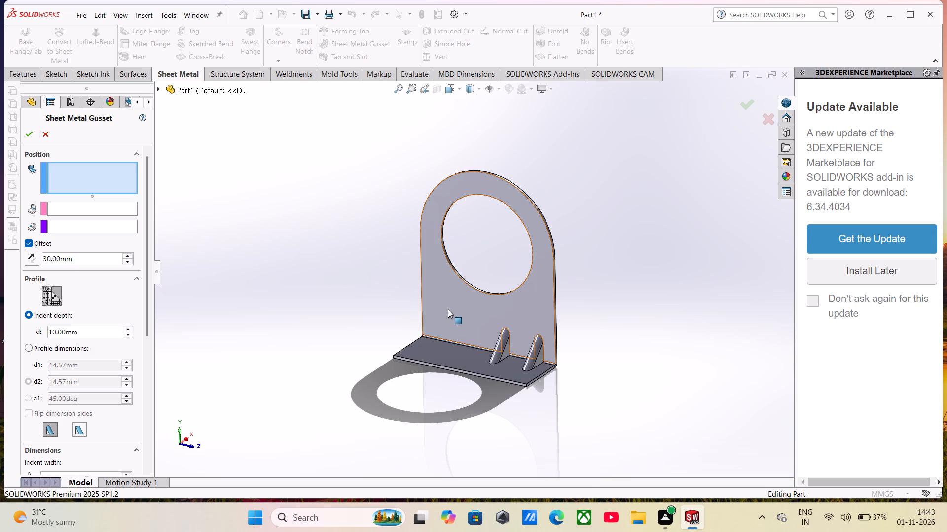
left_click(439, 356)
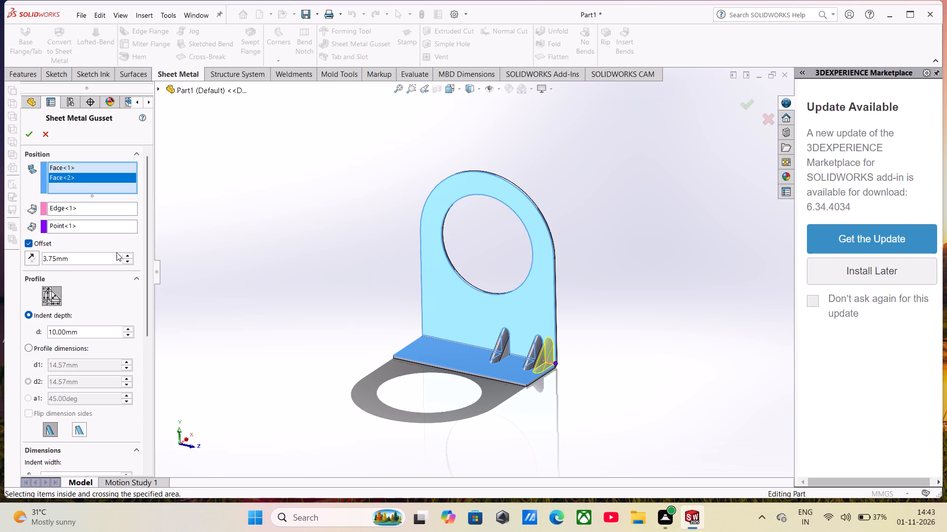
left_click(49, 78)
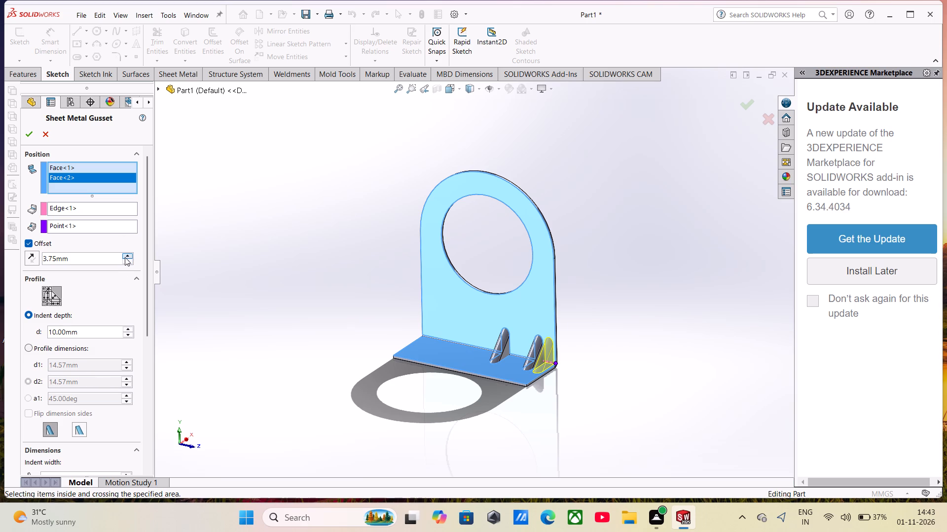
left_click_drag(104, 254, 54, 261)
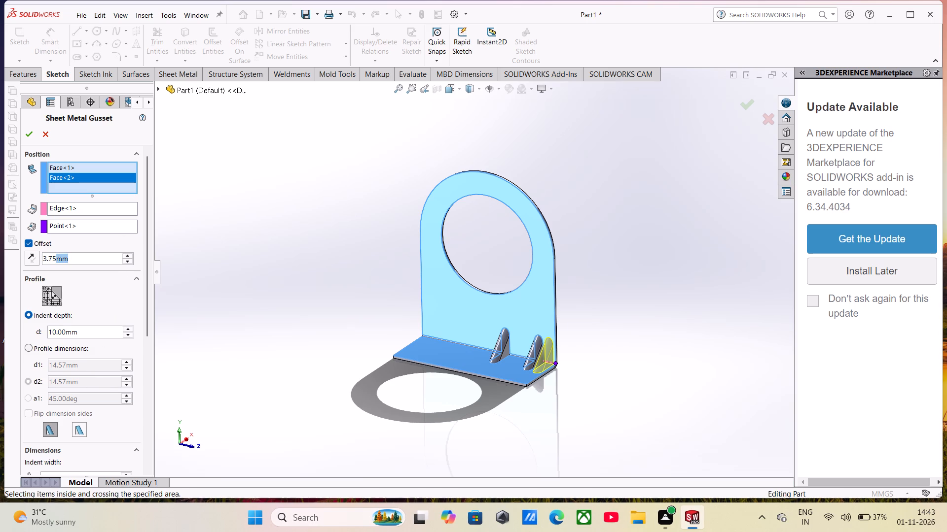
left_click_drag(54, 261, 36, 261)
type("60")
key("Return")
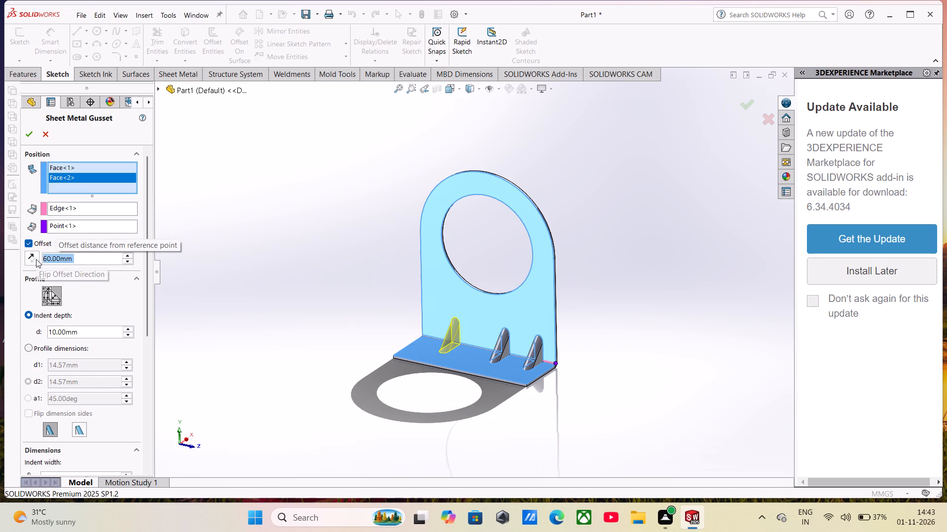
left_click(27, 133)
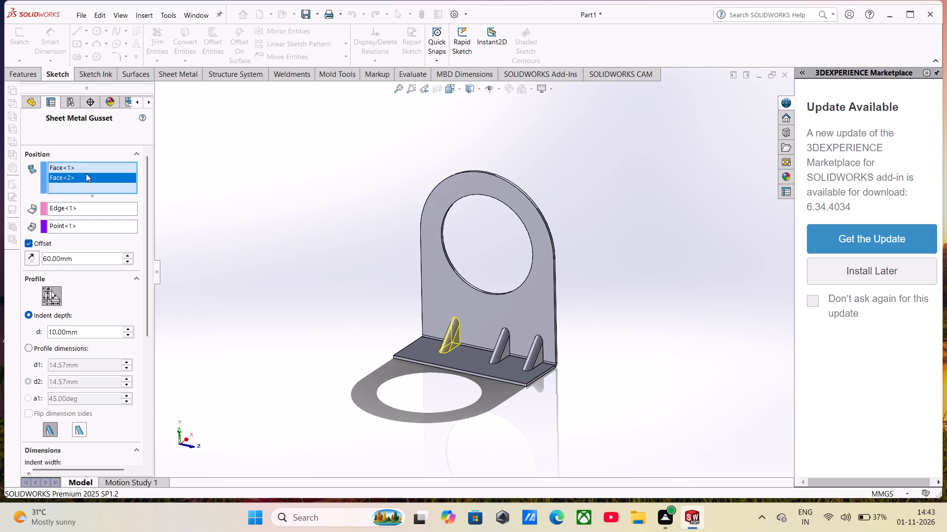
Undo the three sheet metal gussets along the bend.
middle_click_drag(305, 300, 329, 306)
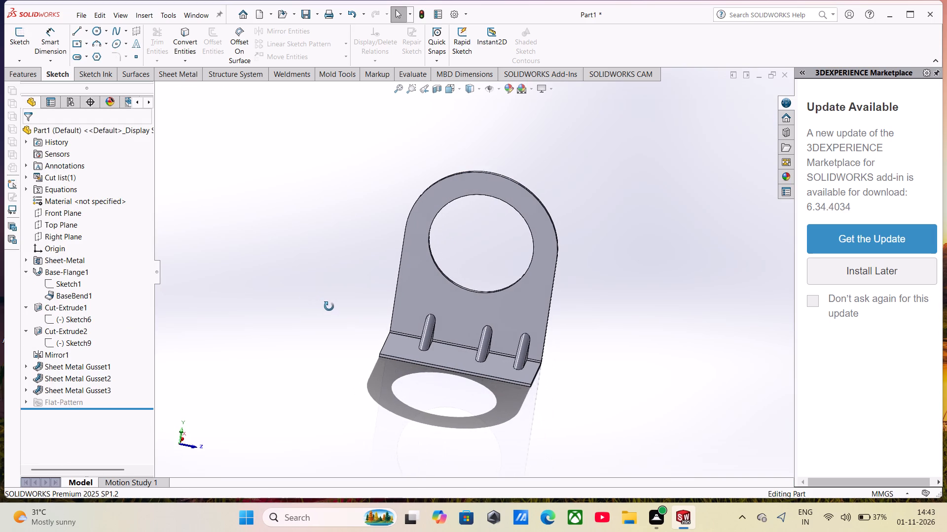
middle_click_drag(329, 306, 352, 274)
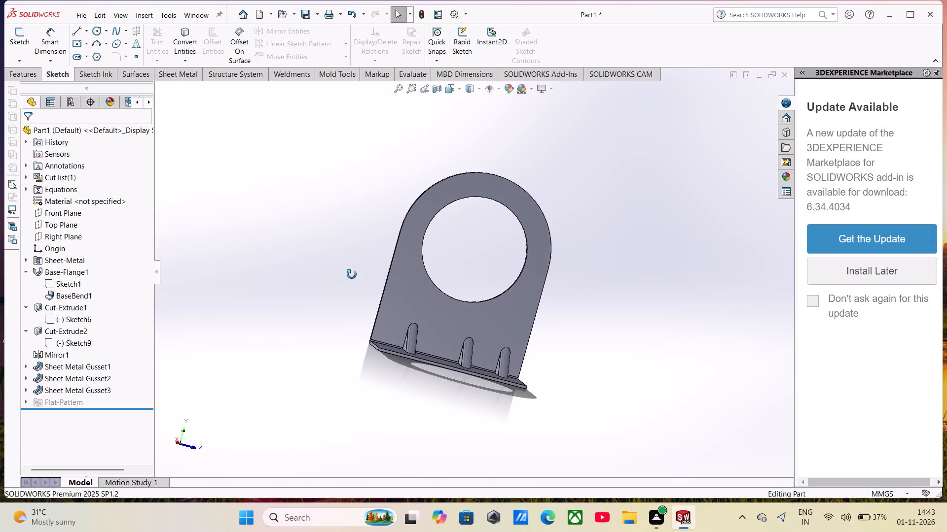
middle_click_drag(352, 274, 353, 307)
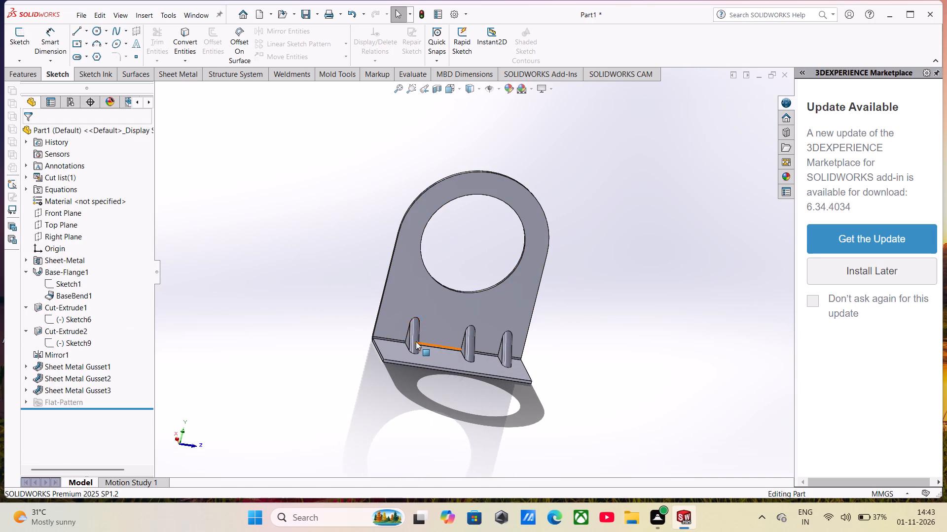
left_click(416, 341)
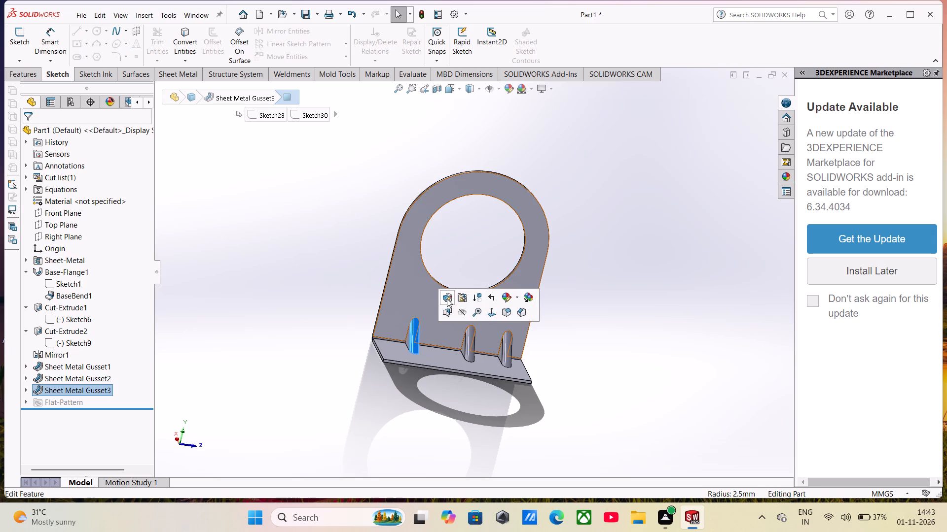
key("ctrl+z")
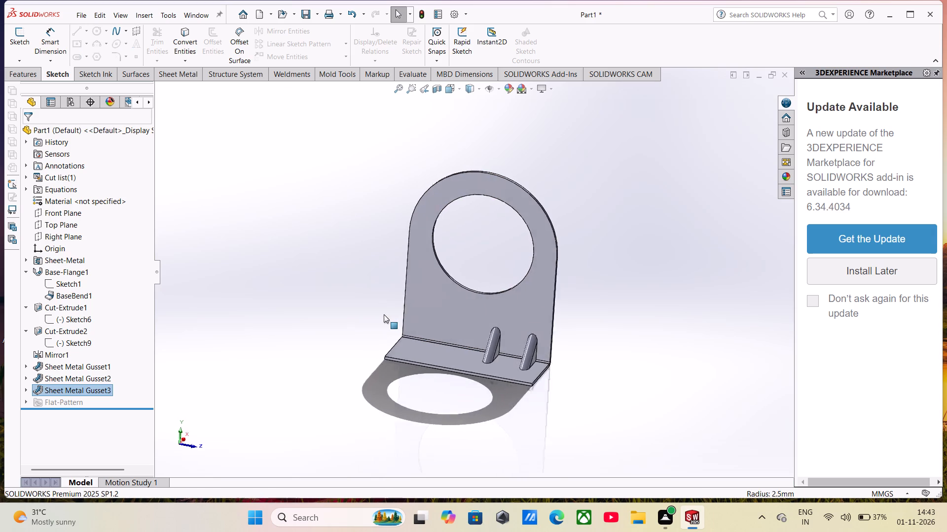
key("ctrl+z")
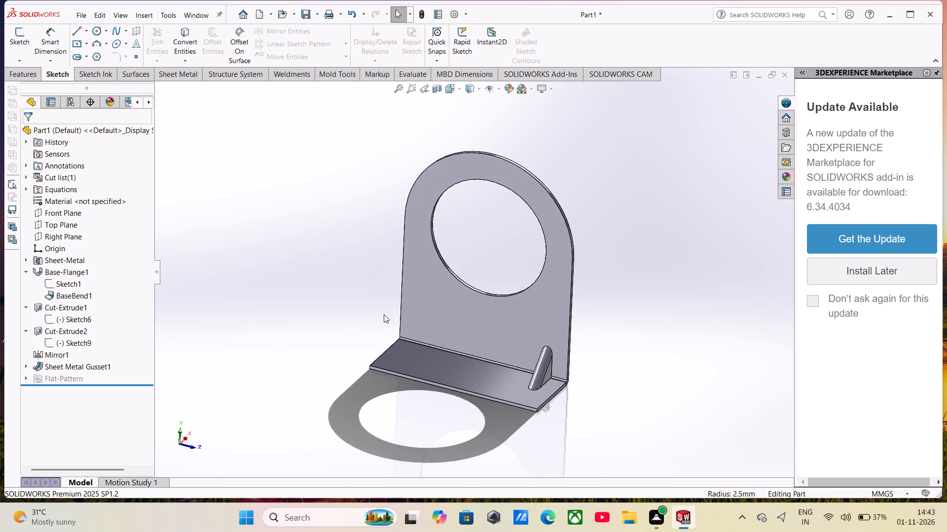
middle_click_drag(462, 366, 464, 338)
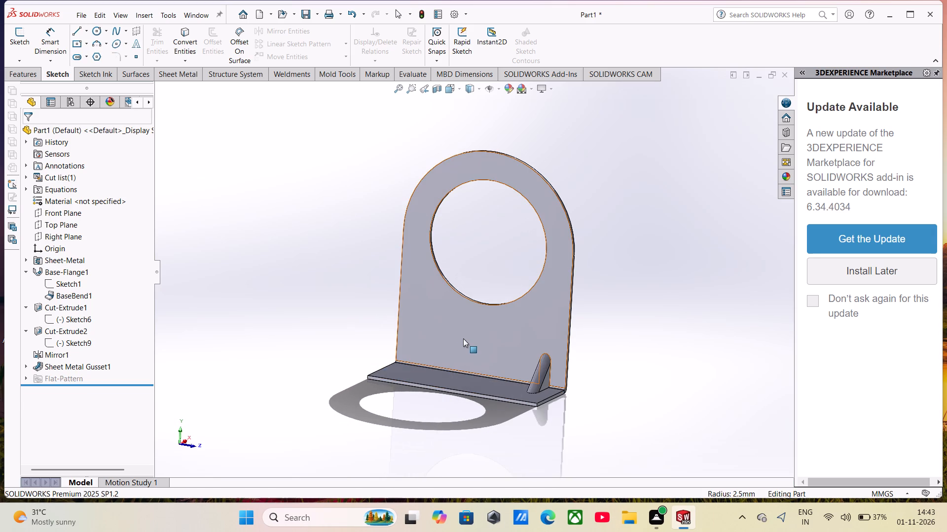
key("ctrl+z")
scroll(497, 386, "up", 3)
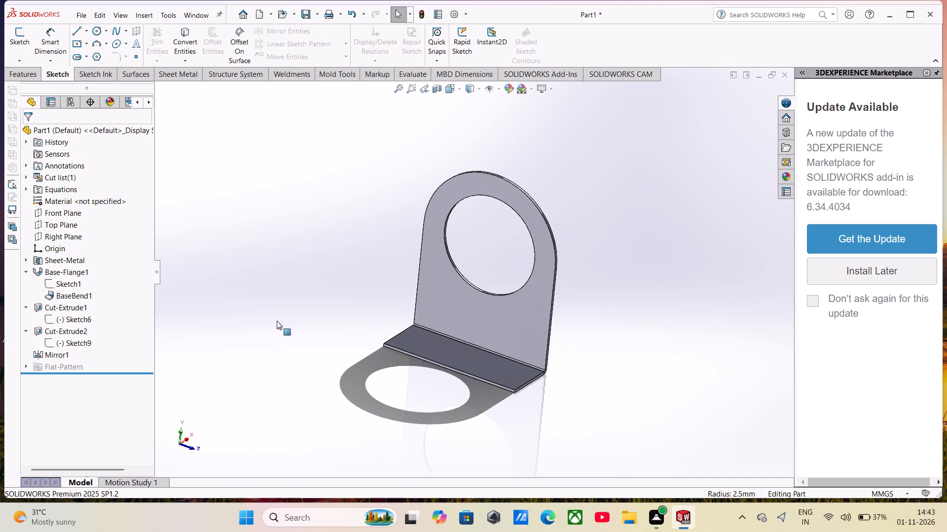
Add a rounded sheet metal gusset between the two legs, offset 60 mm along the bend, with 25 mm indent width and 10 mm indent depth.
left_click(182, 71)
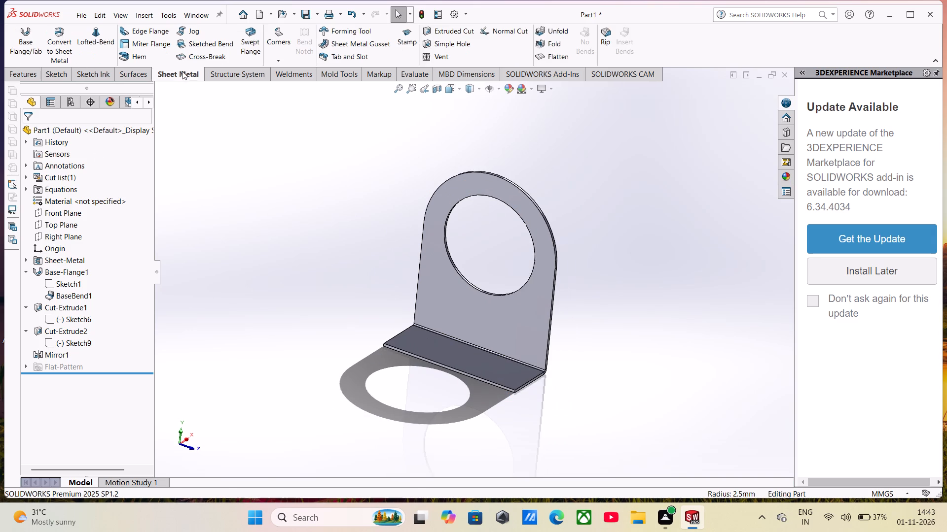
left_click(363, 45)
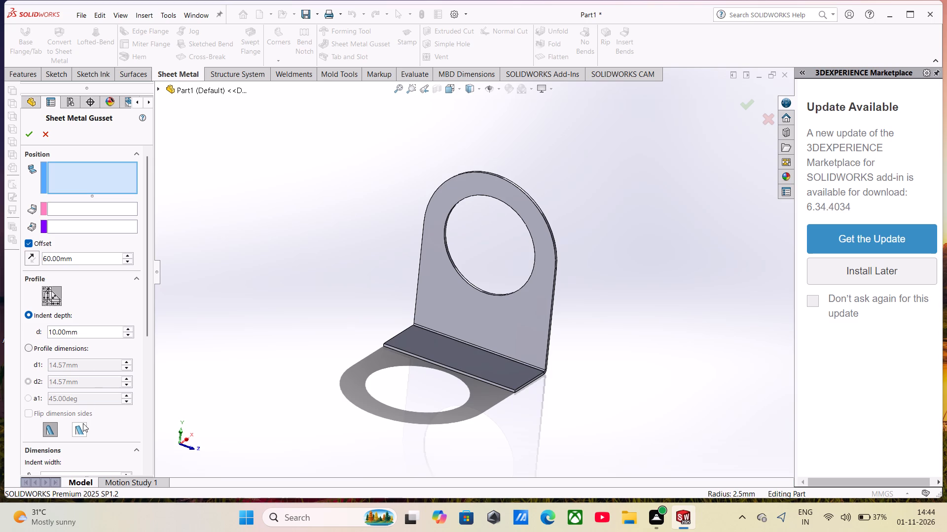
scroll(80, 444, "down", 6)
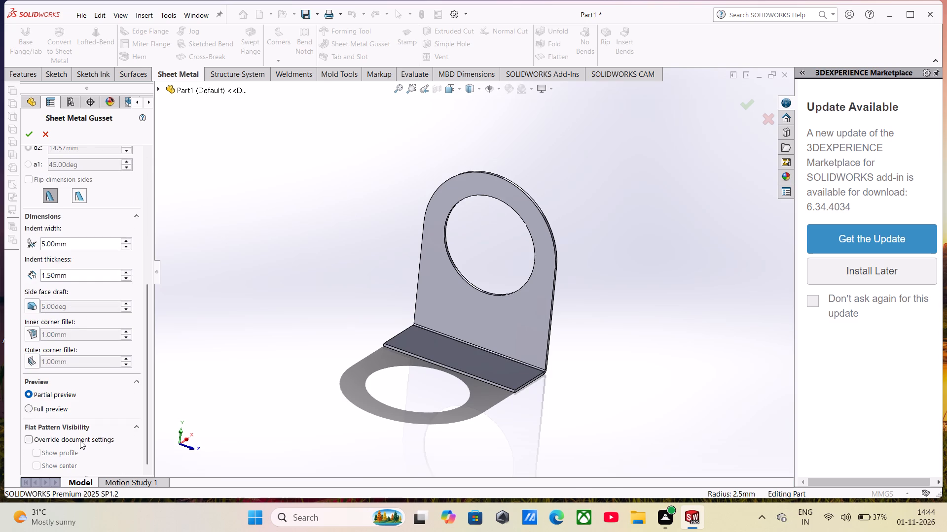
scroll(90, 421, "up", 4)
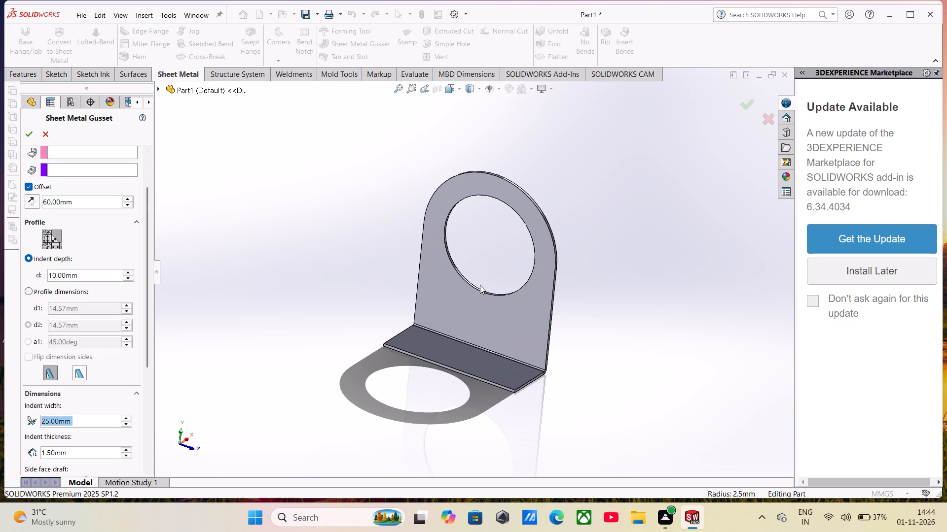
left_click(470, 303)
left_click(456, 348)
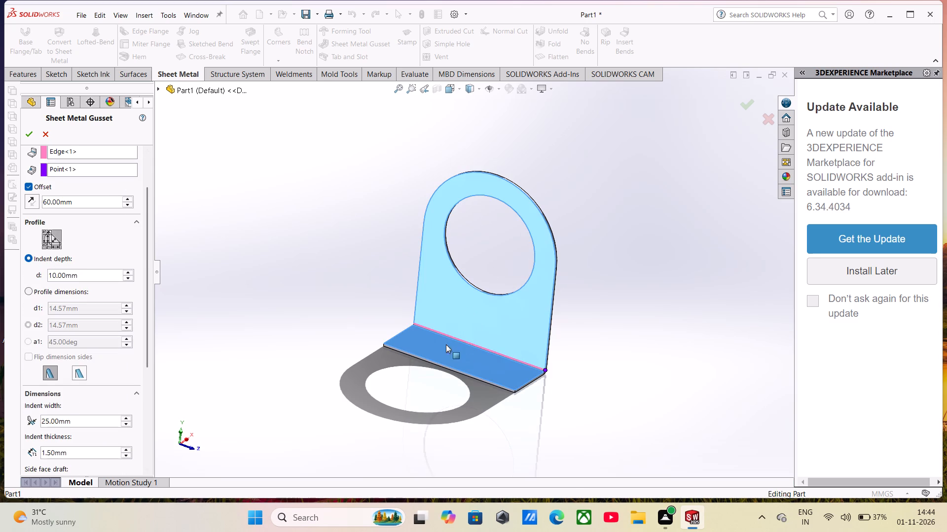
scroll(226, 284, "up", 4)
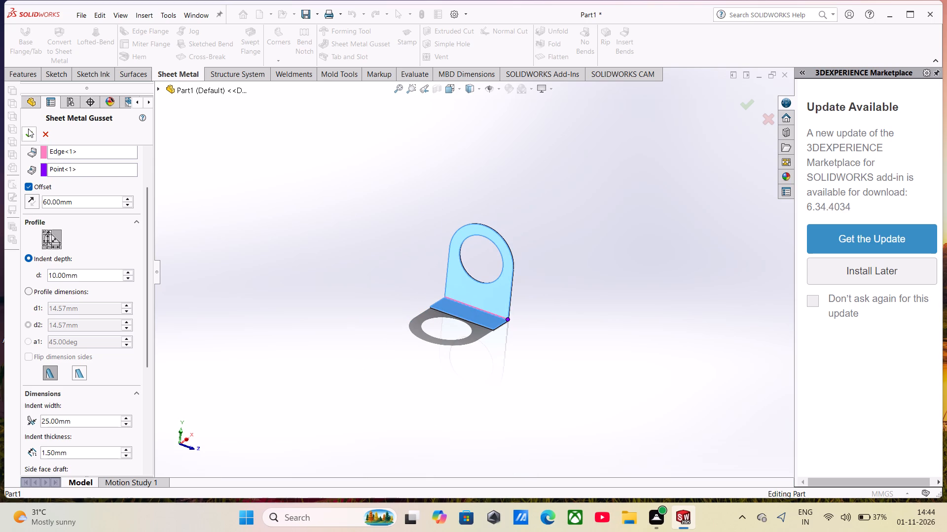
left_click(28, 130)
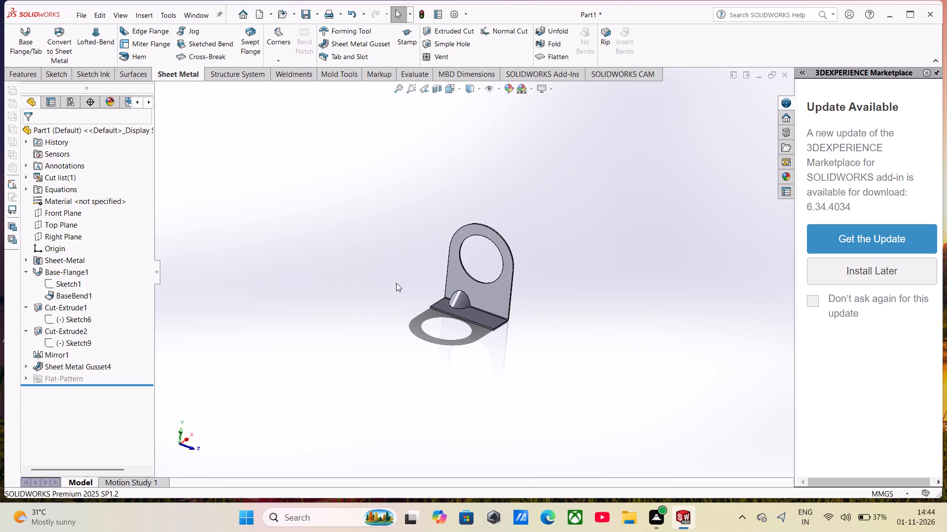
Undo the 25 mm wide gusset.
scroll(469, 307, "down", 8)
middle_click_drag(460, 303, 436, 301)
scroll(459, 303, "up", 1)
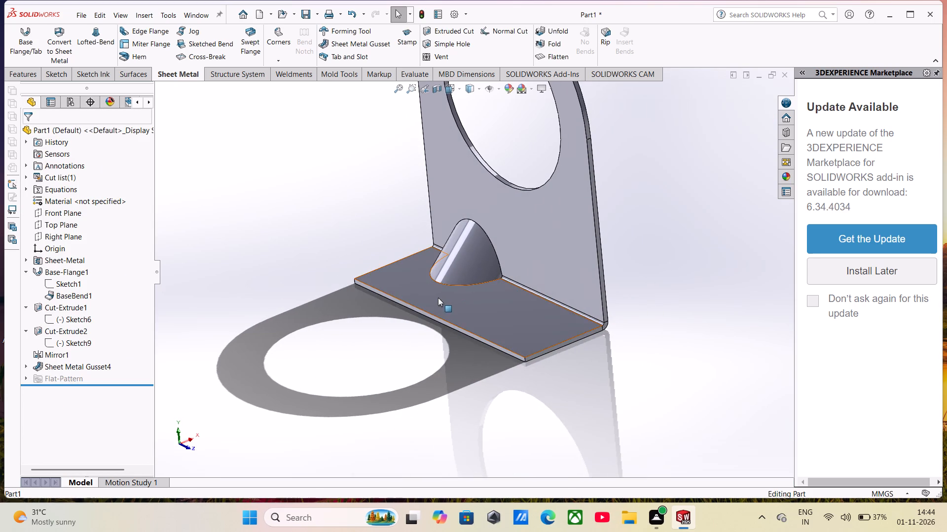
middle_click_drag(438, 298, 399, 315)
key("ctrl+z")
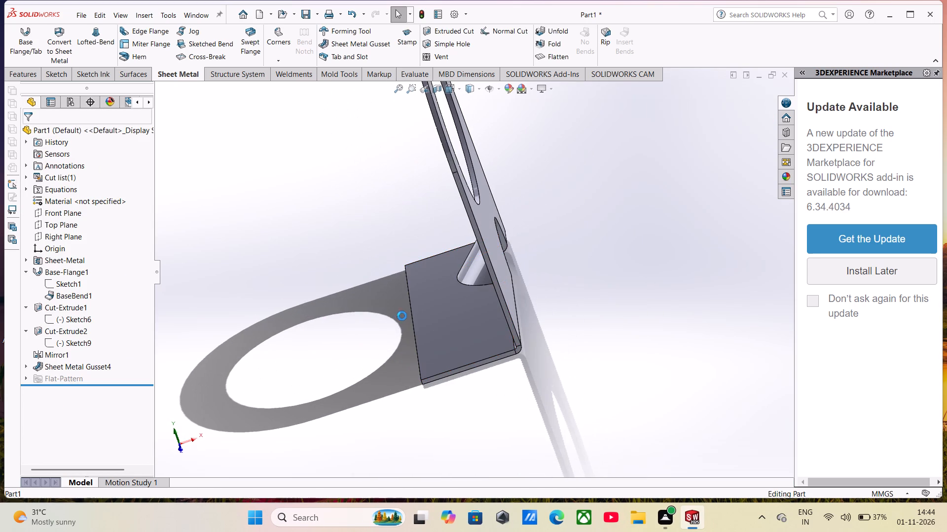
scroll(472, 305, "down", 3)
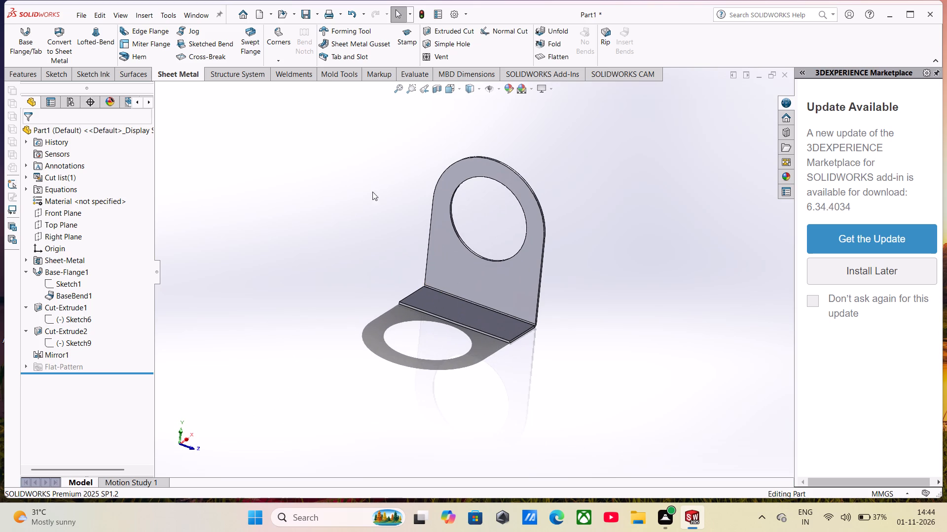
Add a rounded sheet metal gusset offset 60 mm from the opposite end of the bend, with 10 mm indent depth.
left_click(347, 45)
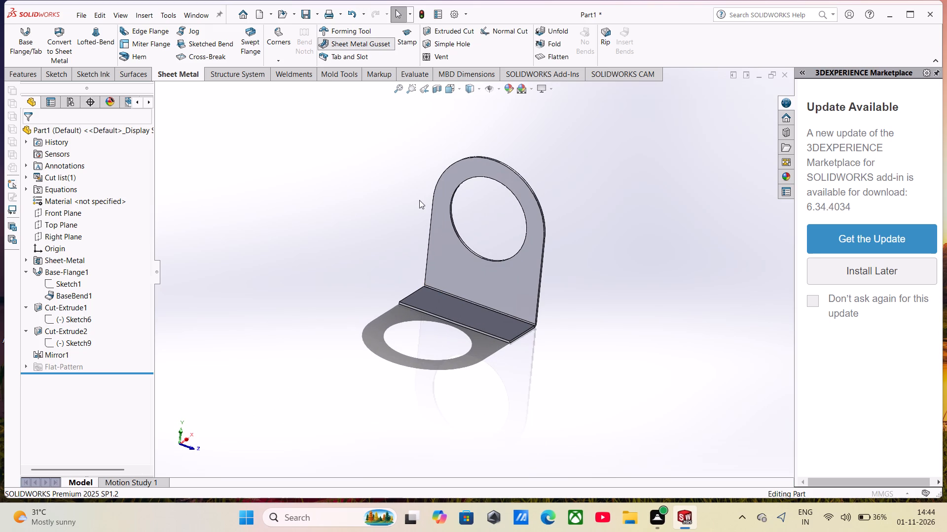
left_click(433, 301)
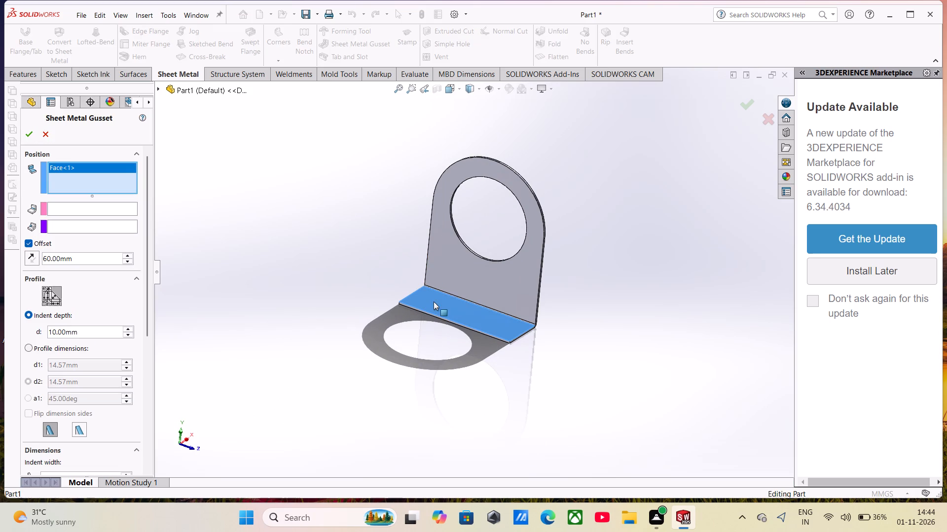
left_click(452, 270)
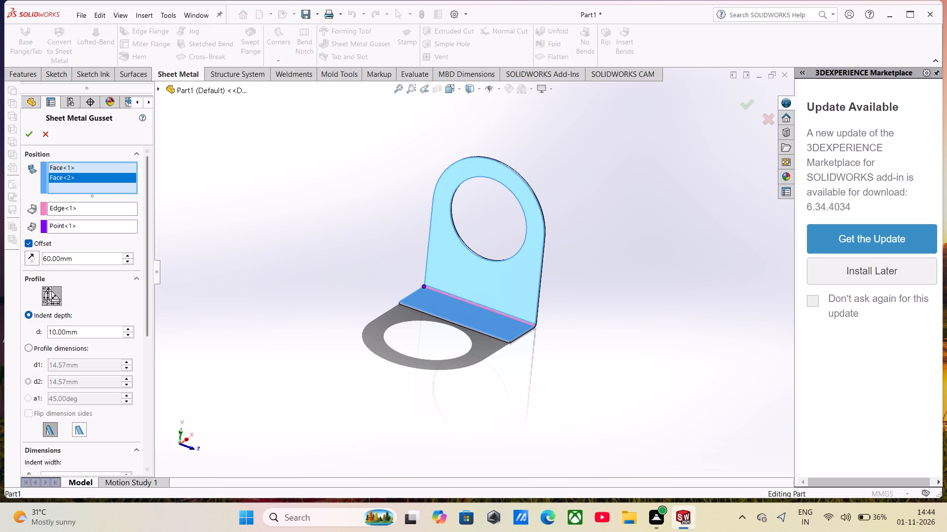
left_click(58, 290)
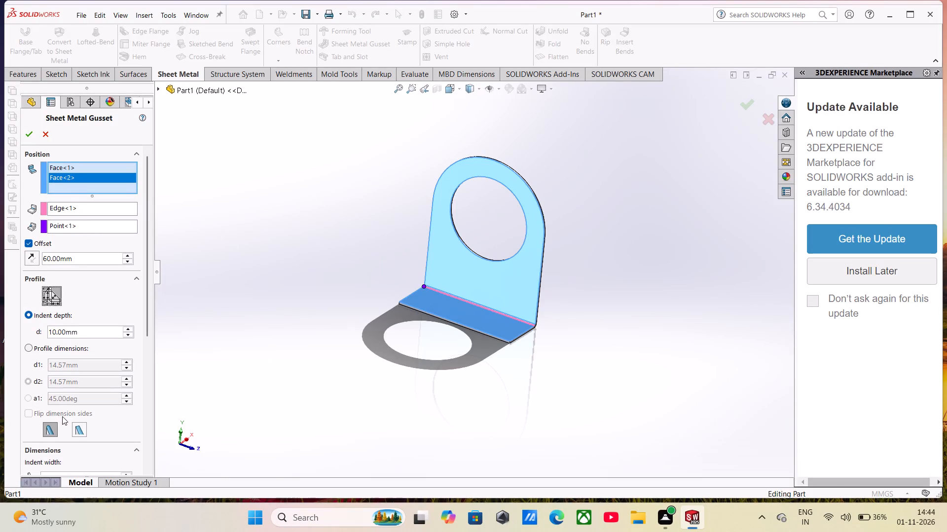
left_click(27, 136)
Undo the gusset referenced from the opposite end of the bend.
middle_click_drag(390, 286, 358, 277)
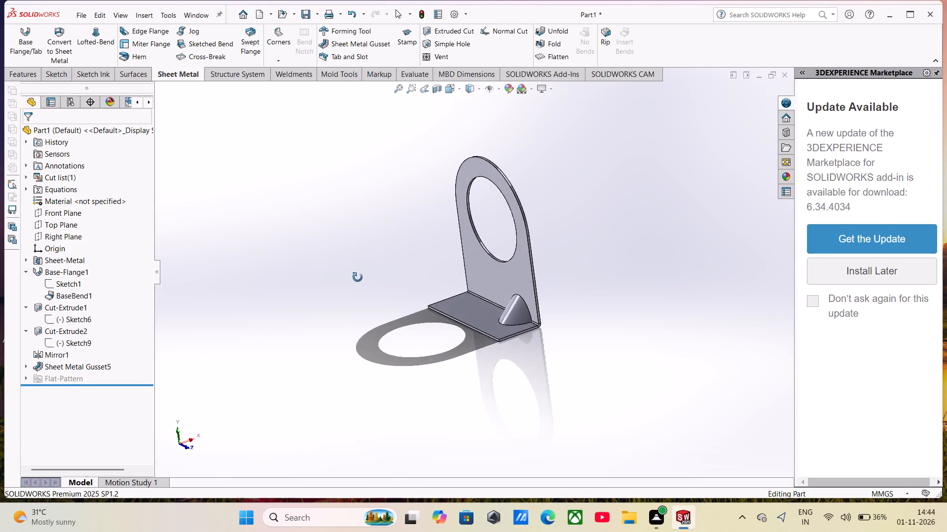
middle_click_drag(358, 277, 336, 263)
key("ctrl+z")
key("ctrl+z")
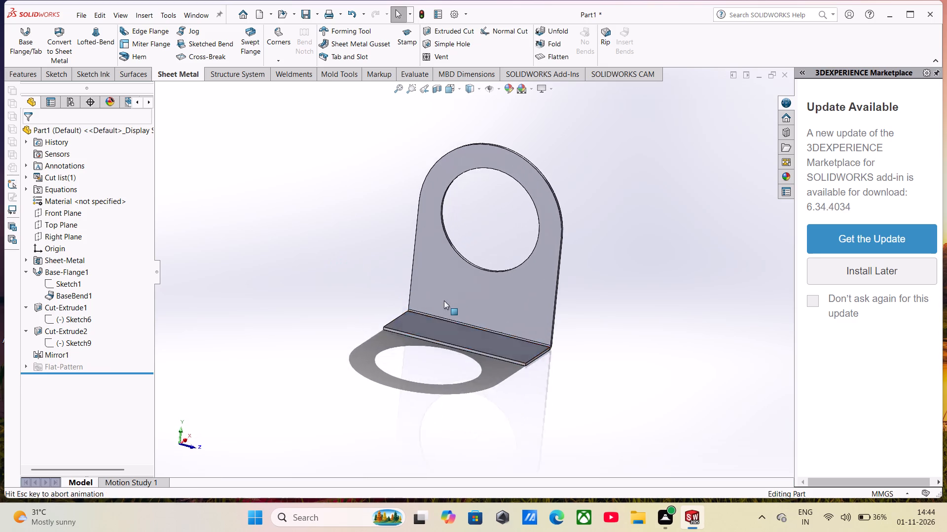
Sketch two points on the vertical leg's inner face at about X -25.7, Y 10.9 and X 27.3, Y 10.9.
middle_click_drag(485, 324, 412, 370)
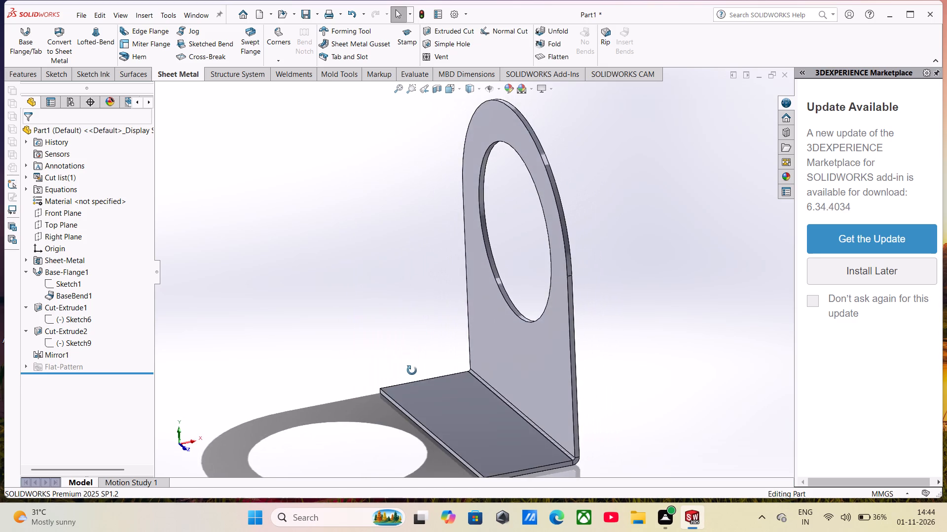
middle_click_drag(412, 370, 404, 353)
scroll(479, 412, "up", 3)
middle_click_drag(474, 354, 487, 386)
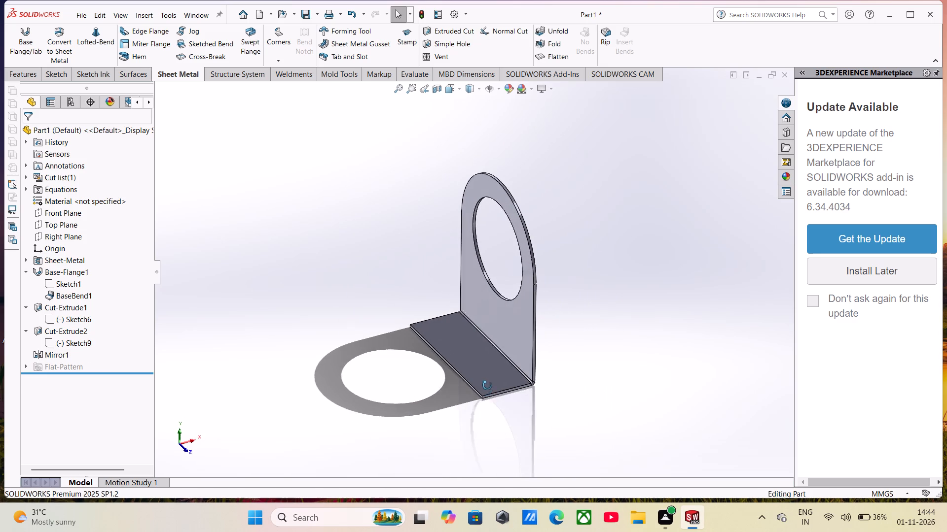
middle_click_drag(487, 386, 478, 364)
scroll(473, 345, "down", 4)
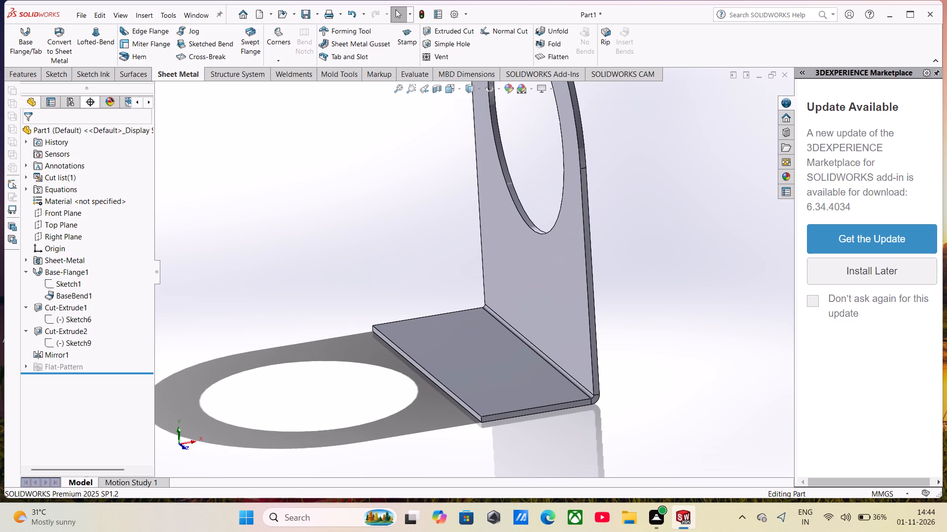
left_click(61, 73)
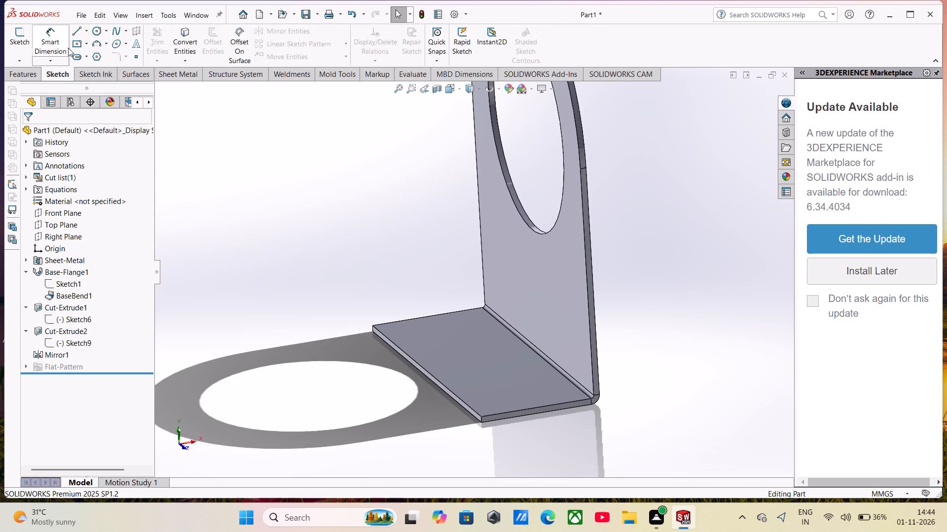
left_click(138, 62)
left_click(499, 300)
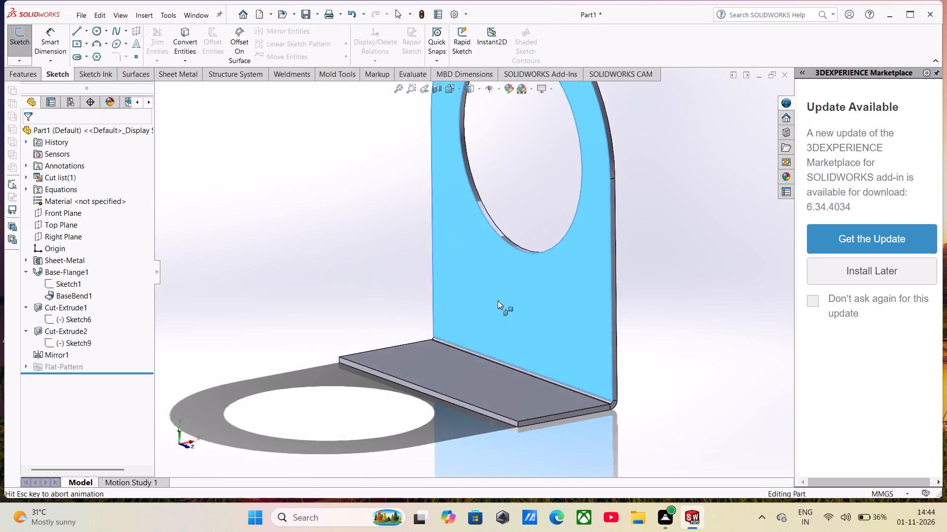
left_click(387, 402)
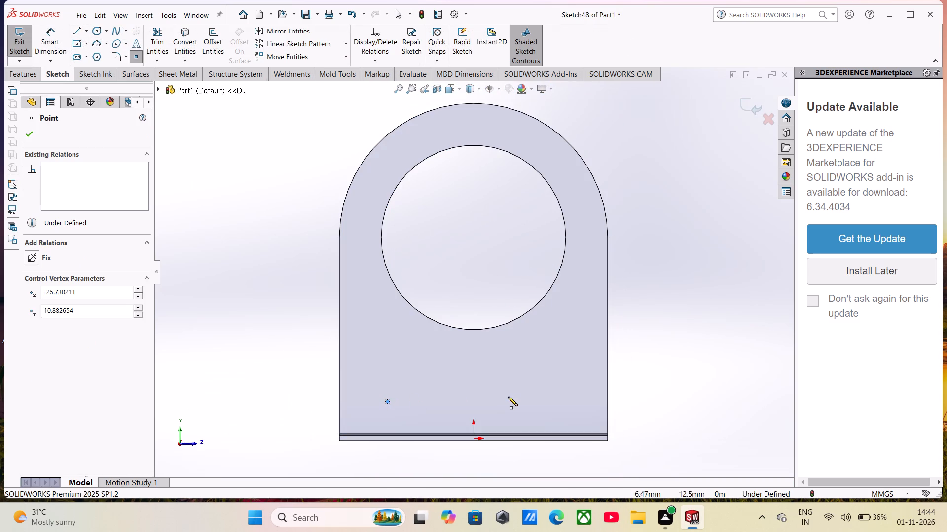
left_click(565, 402)
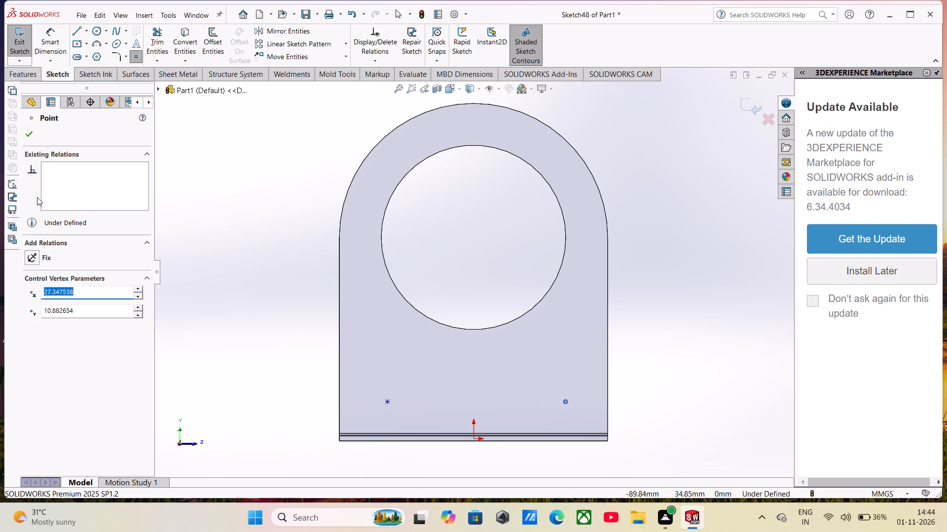
left_click(25, 136)
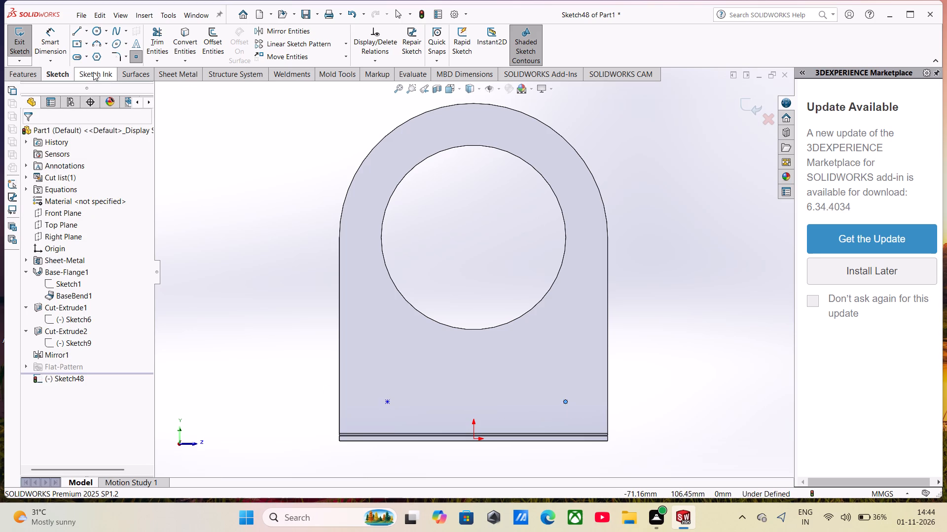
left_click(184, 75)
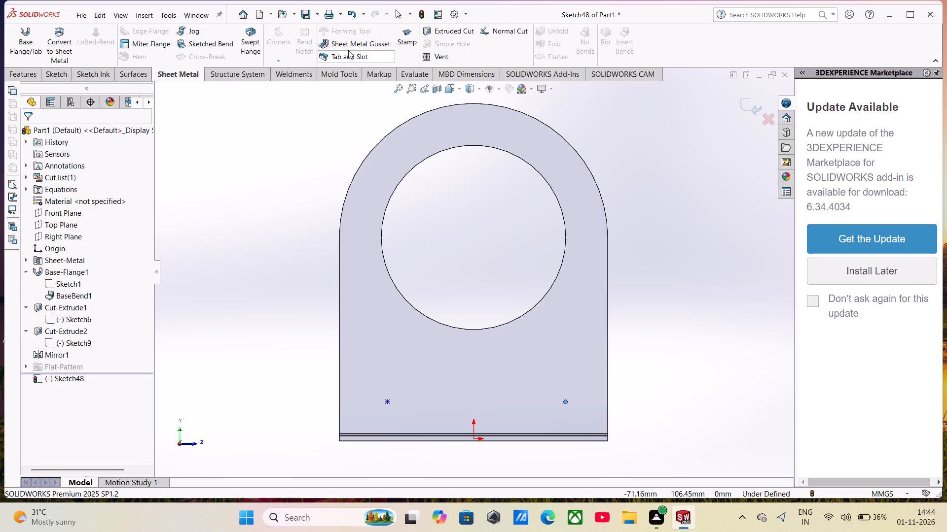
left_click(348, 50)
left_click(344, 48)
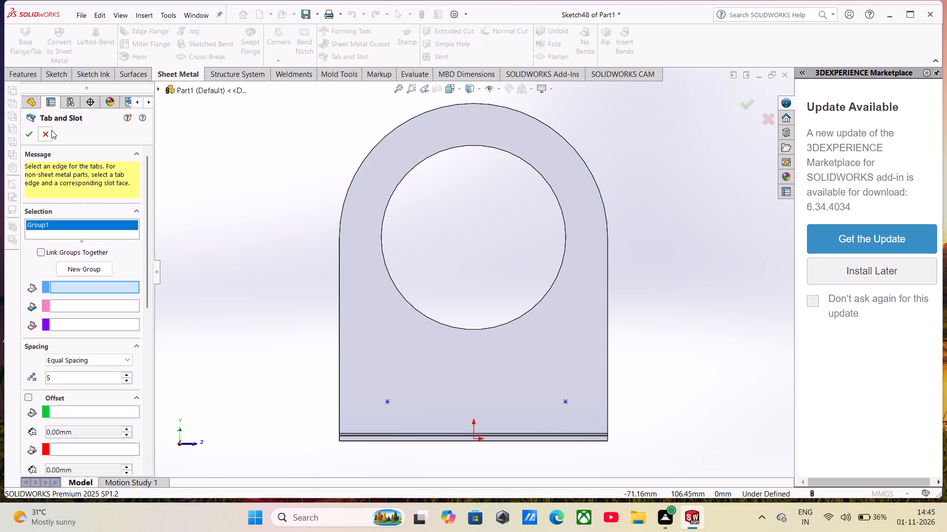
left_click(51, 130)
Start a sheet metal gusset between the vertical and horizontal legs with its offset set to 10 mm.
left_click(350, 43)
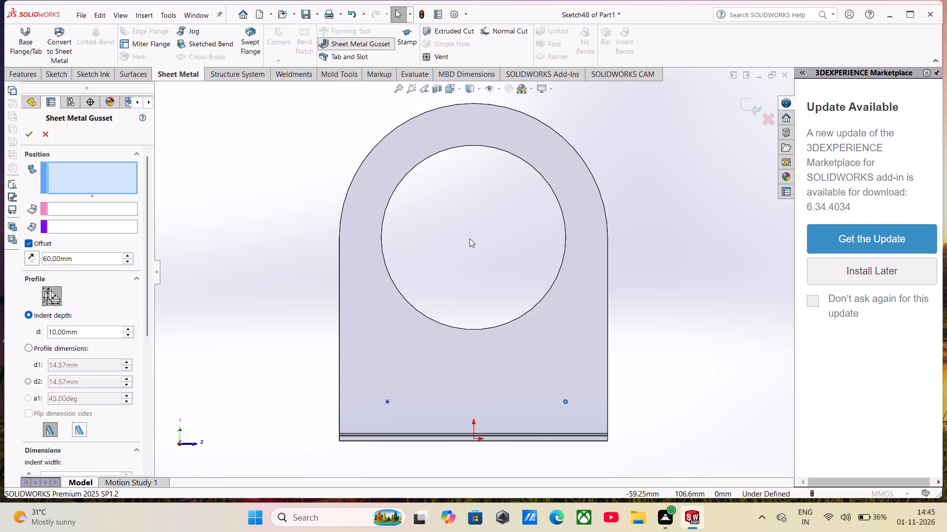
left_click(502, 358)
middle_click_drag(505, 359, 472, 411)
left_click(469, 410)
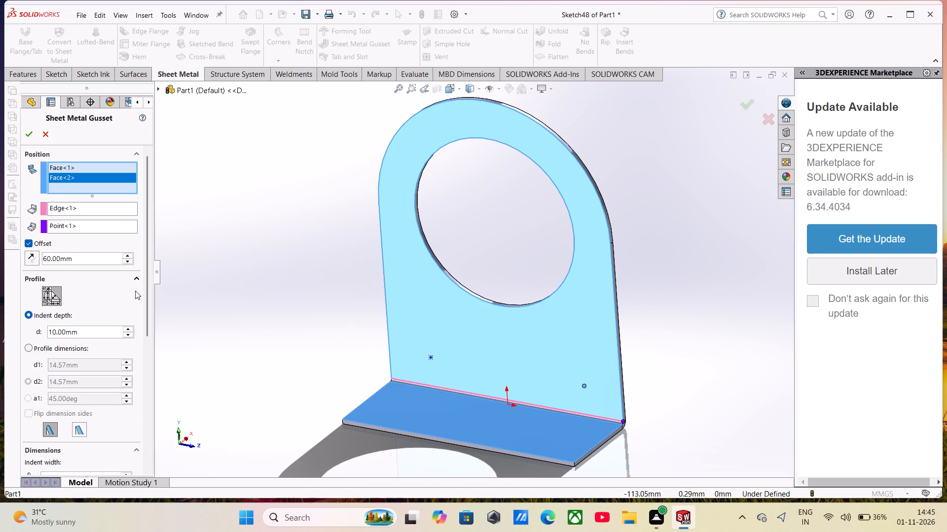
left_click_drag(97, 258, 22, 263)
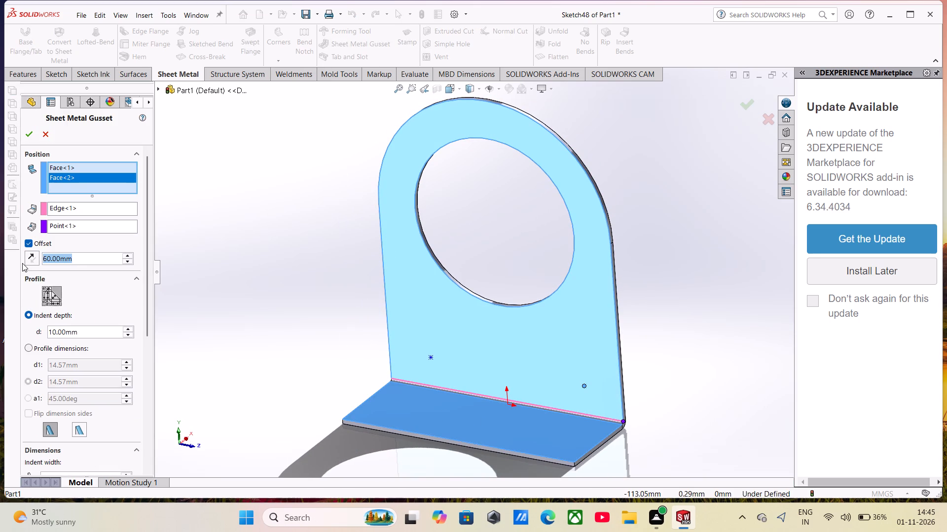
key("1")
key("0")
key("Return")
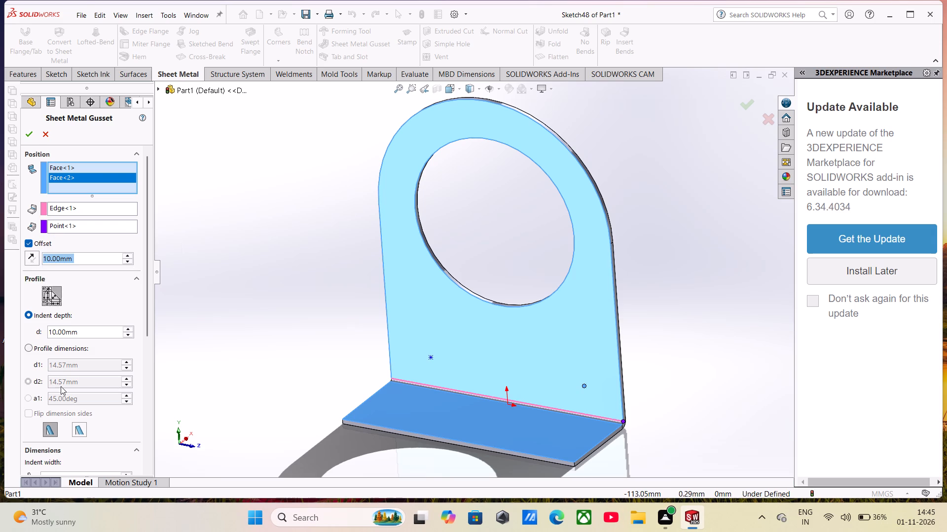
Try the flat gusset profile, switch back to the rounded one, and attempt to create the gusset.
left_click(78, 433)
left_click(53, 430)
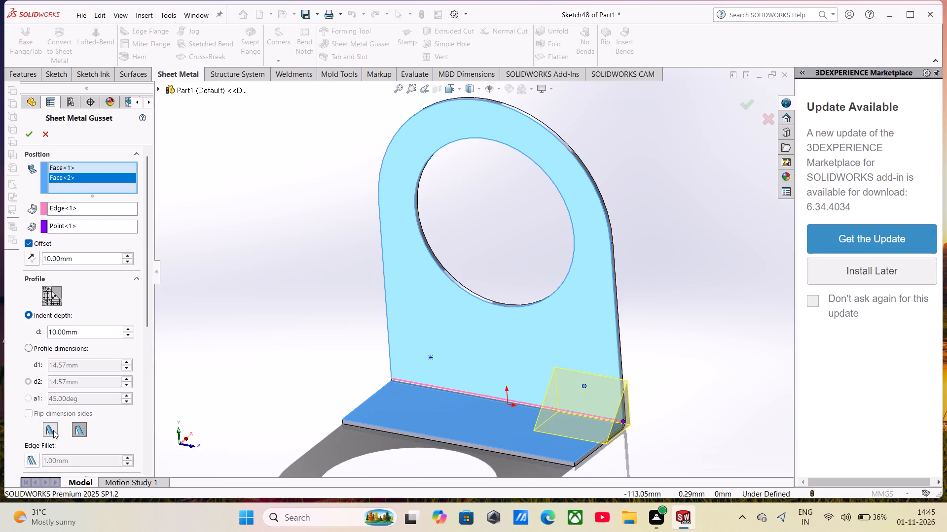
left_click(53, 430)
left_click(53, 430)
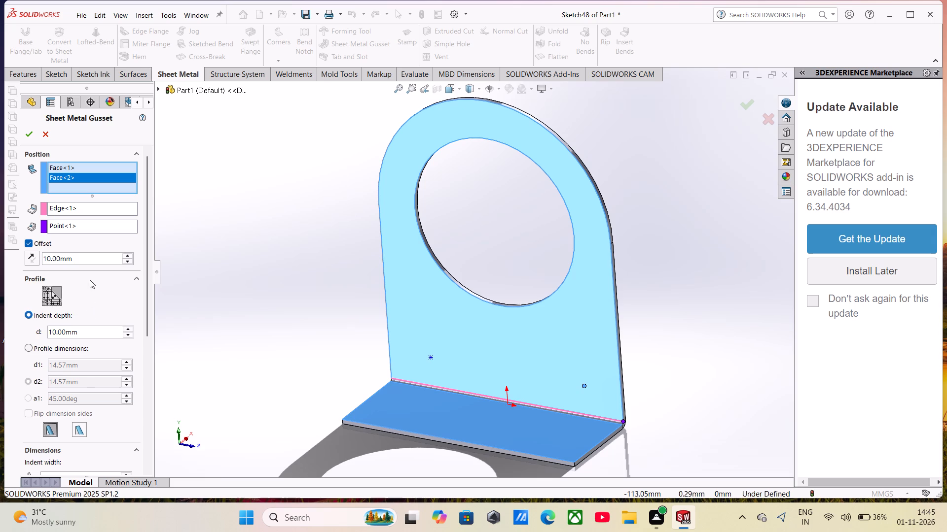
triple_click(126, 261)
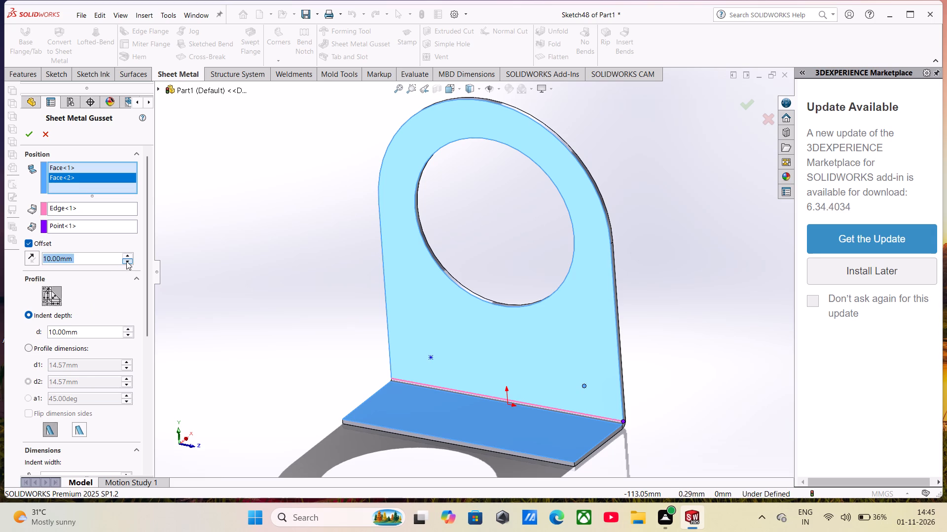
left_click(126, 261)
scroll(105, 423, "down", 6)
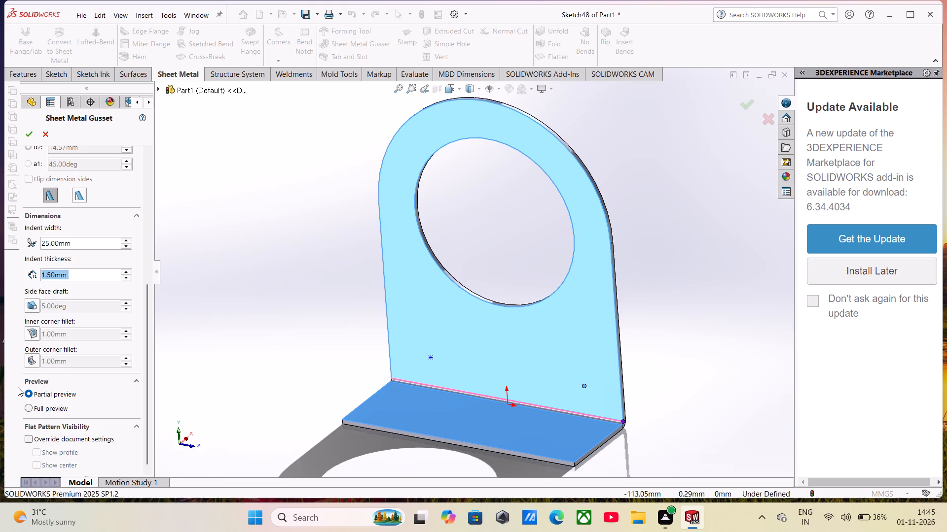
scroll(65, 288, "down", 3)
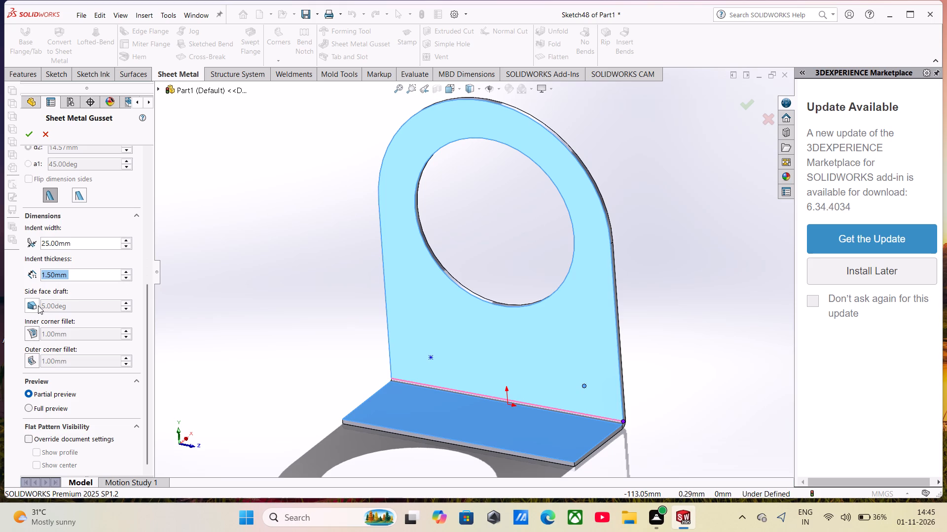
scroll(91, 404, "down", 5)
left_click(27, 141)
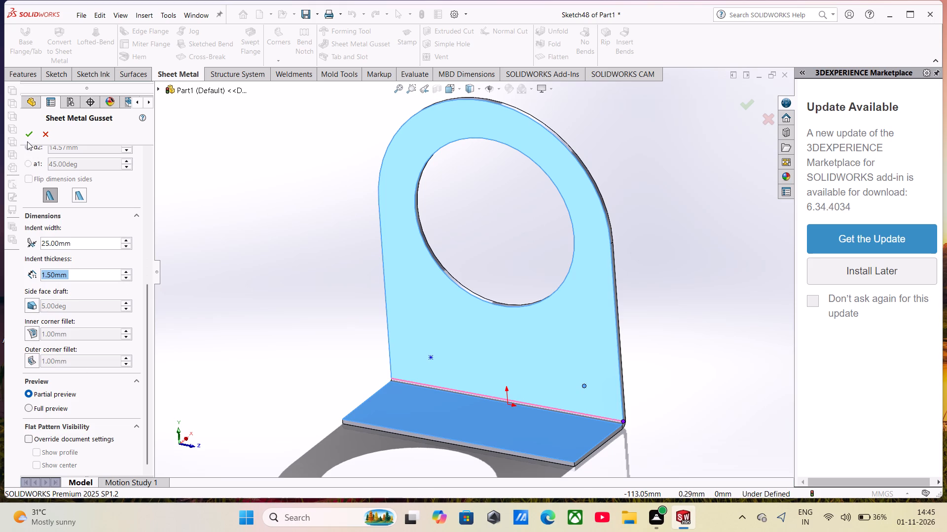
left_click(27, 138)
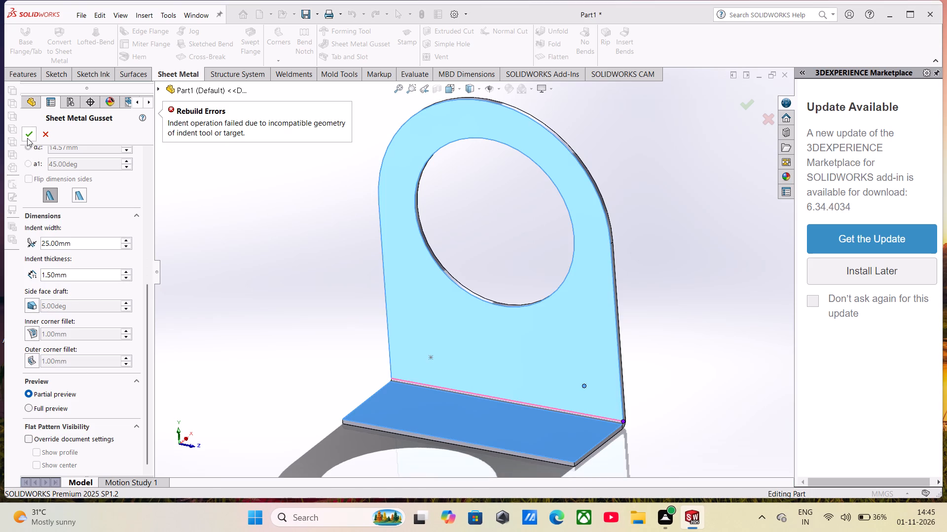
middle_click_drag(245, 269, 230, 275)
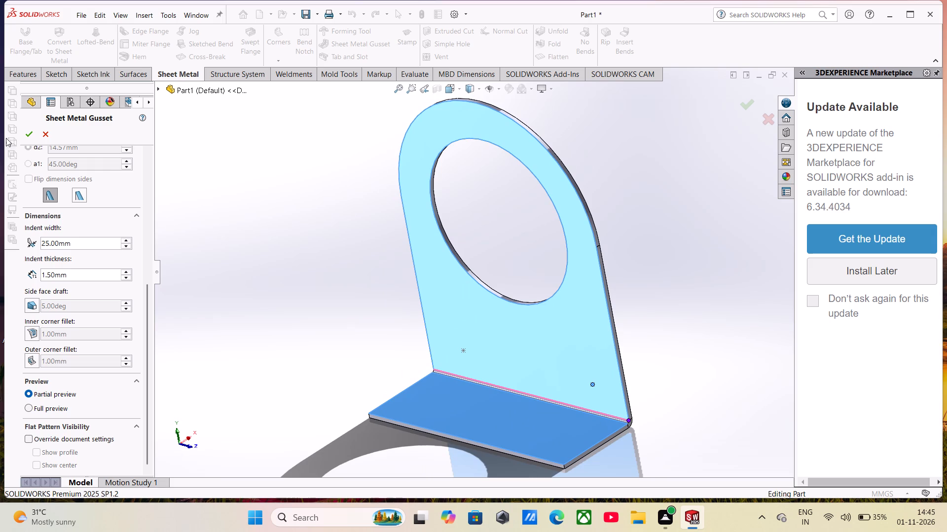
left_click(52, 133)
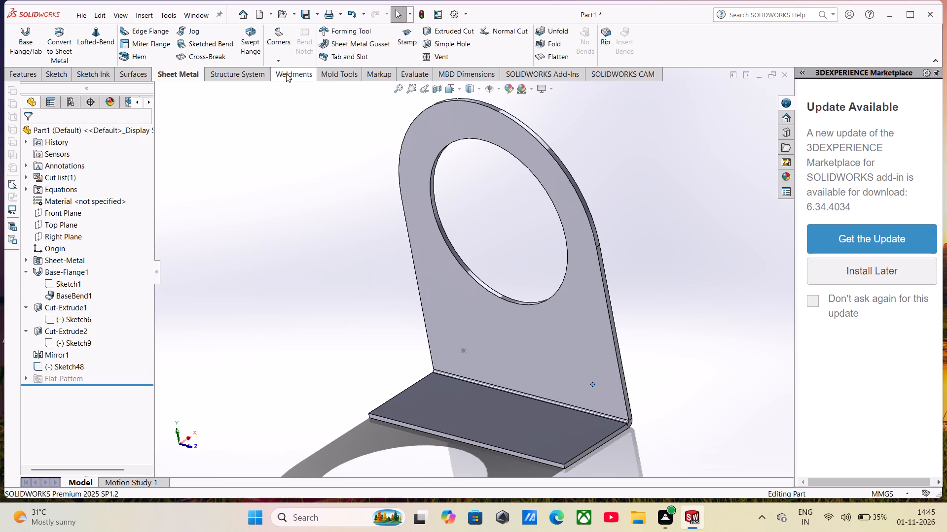
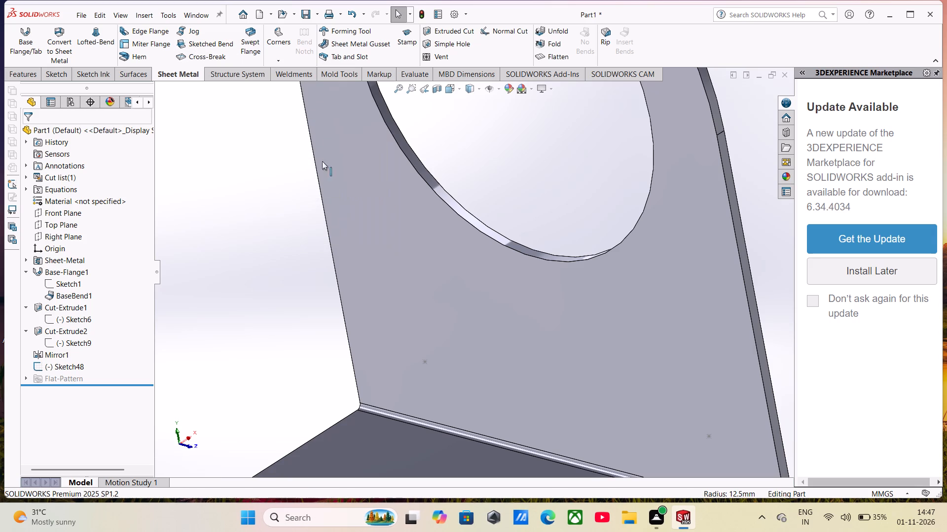
Start a sheet metal gusset between the inner faces of the vertical and horizontal legs, using the rounded profile and indent depth option.
scroll(550, 309, "up", 8)
middle_click_drag(550, 309, 479, 321)
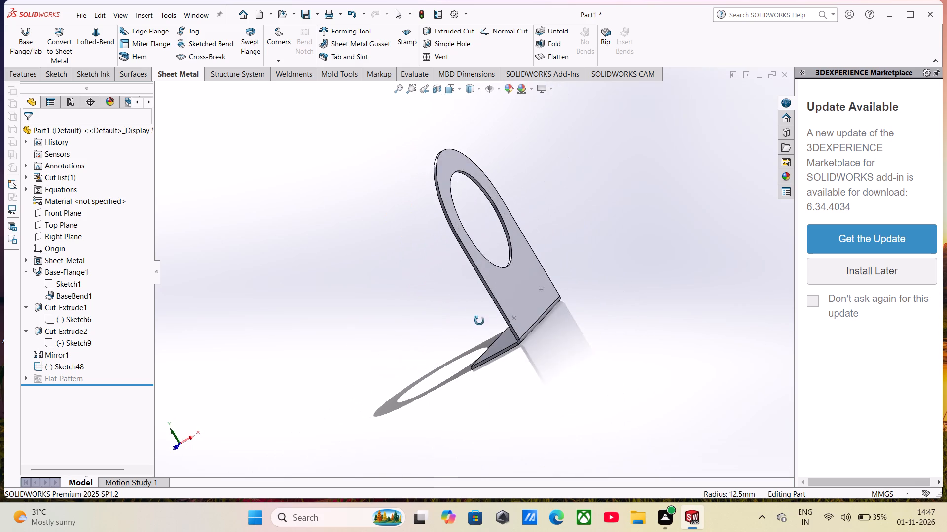
middle_click_drag(479, 321, 593, 265)
left_click(343, 44)
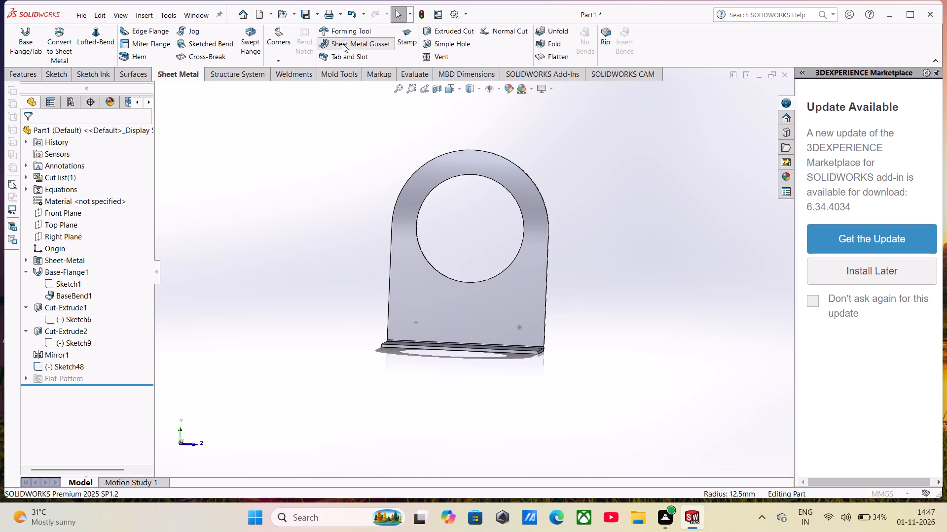
left_click(465, 316)
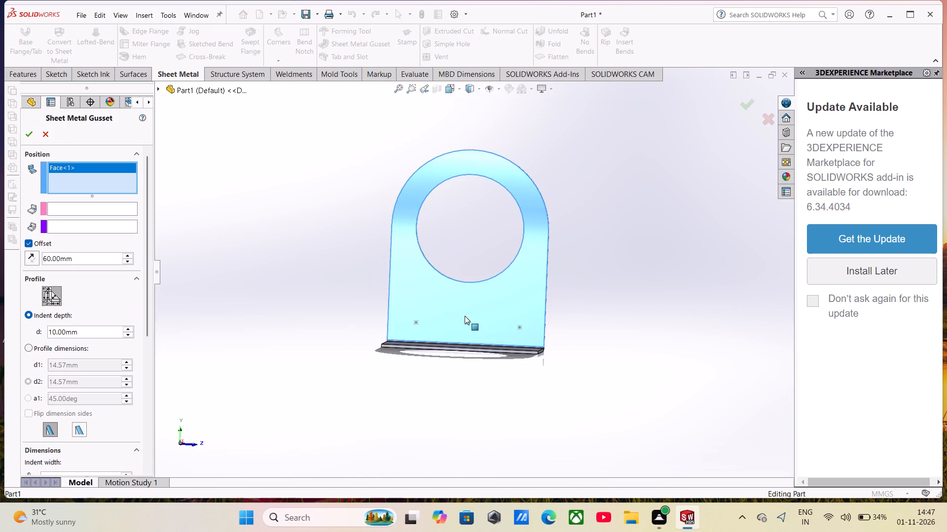
middle_click_drag(464, 319, 474, 387)
left_click(466, 332)
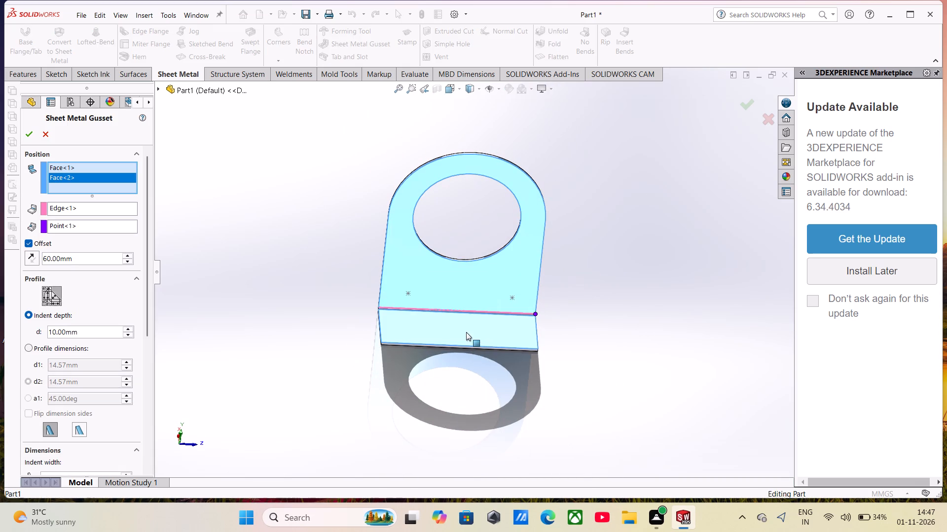
left_click(47, 429)
left_click(53, 304)
left_click(49, 300)
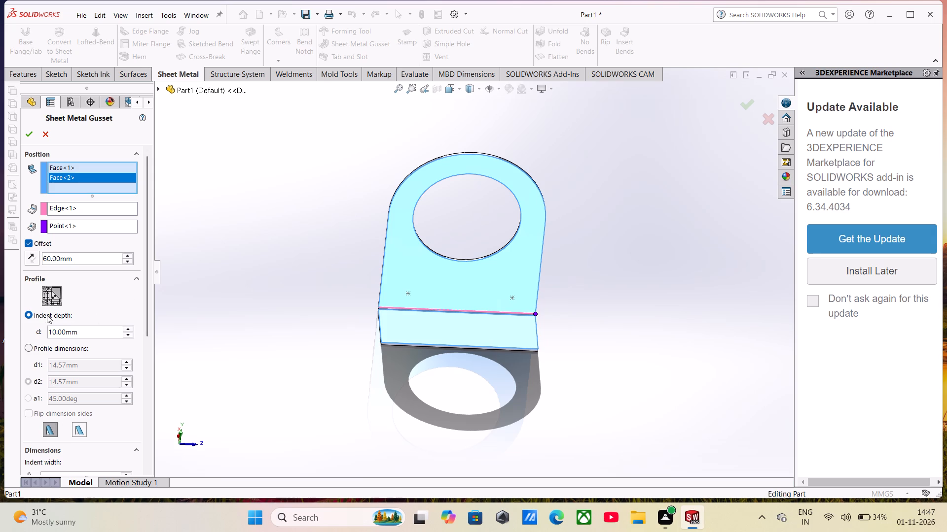
left_click(47, 316)
left_click(42, 313)
left_click(47, 302)
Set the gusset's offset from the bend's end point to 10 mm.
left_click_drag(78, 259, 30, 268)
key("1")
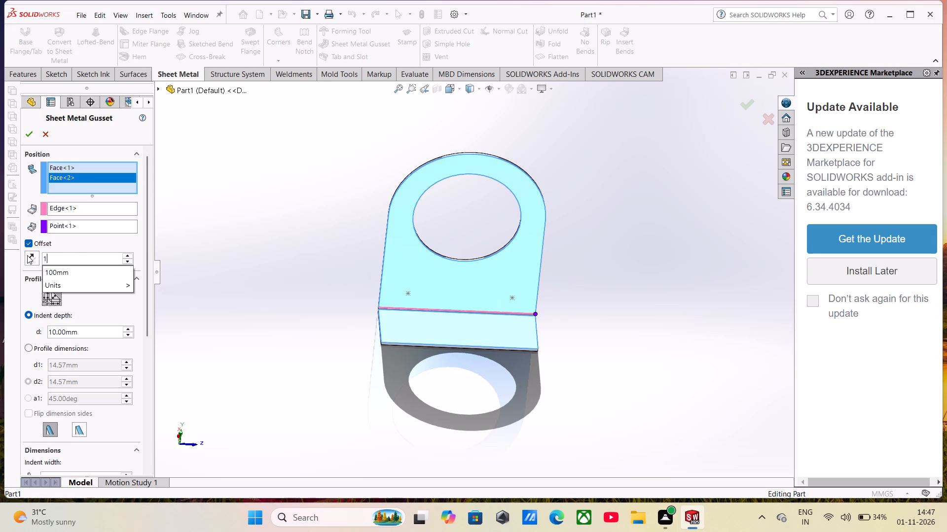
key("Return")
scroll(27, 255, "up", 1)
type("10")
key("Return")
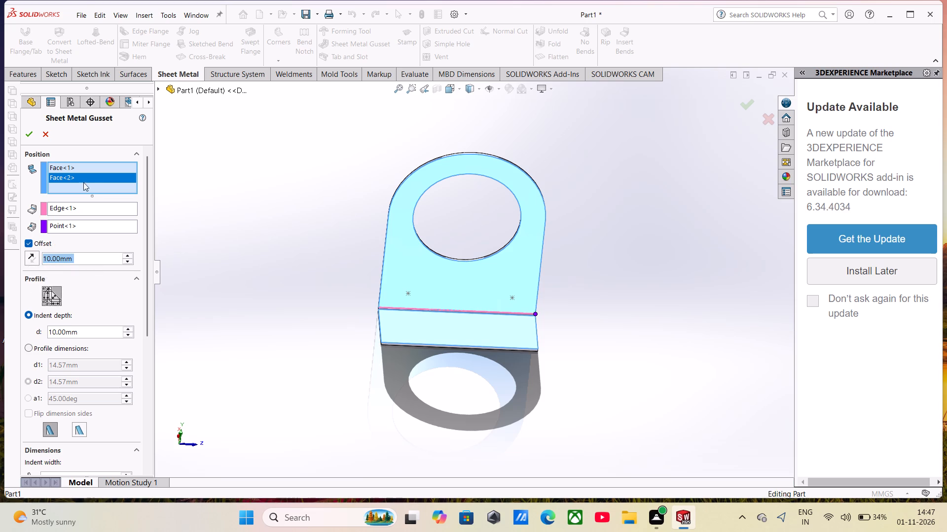
Set the gusset's indent width to 3 mm.
scroll(78, 253, "down", 1)
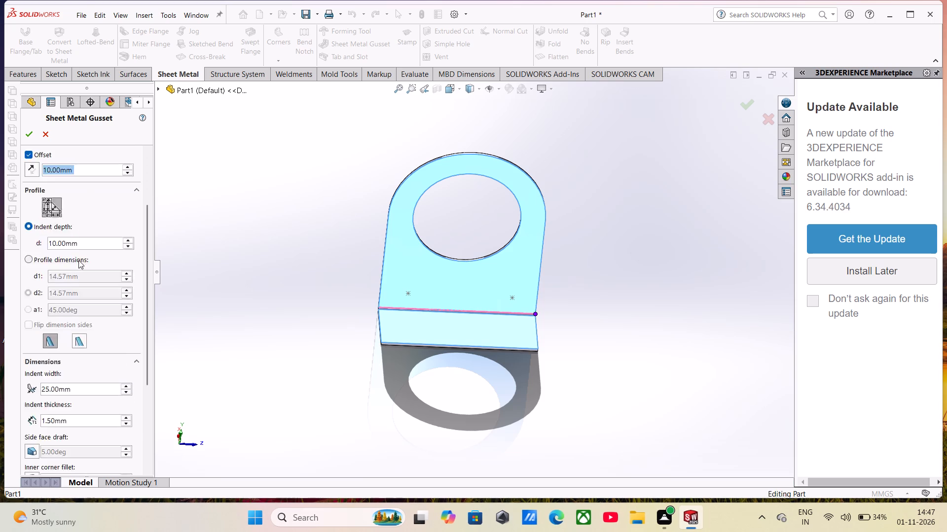
scroll(78, 260, "down", 2)
left_click(53, 198)
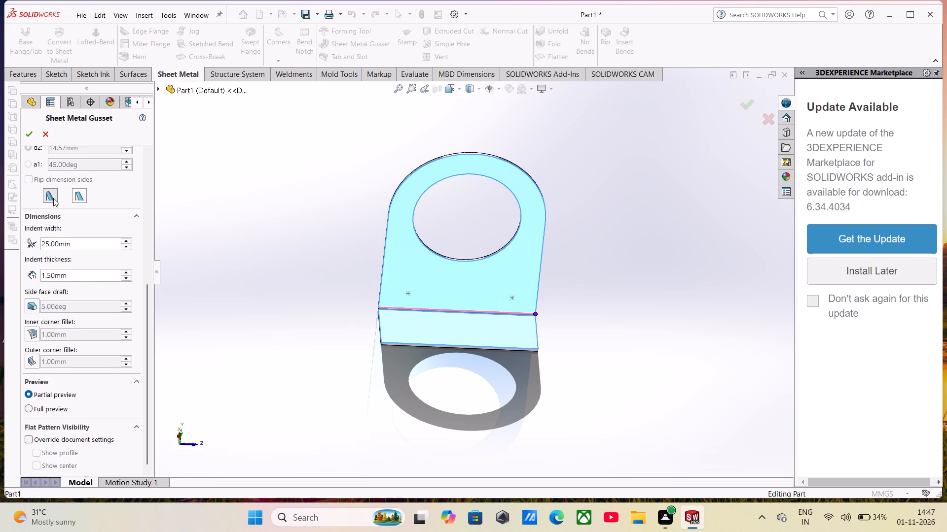
left_click_drag(78, 247, 48, 256)
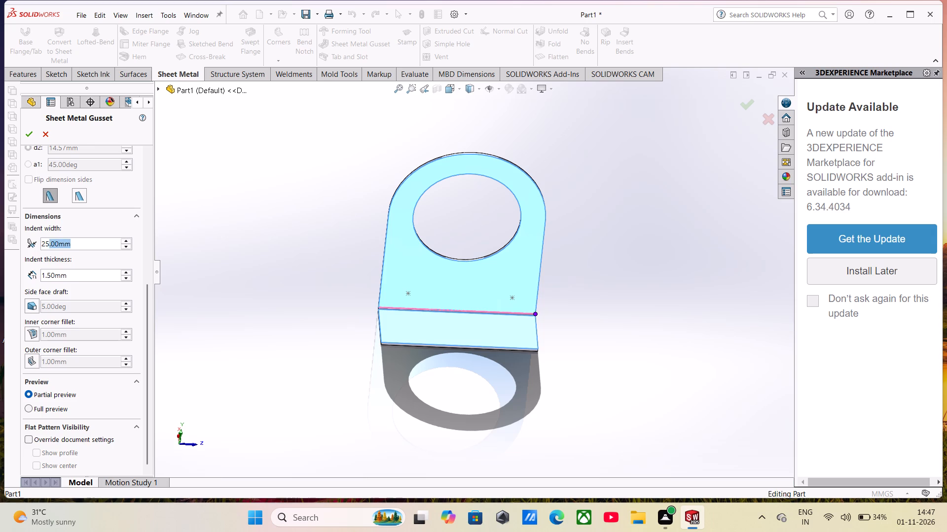
left_click_drag(48, 256, 45, 258)
scroll(87, 233, "up", 3)
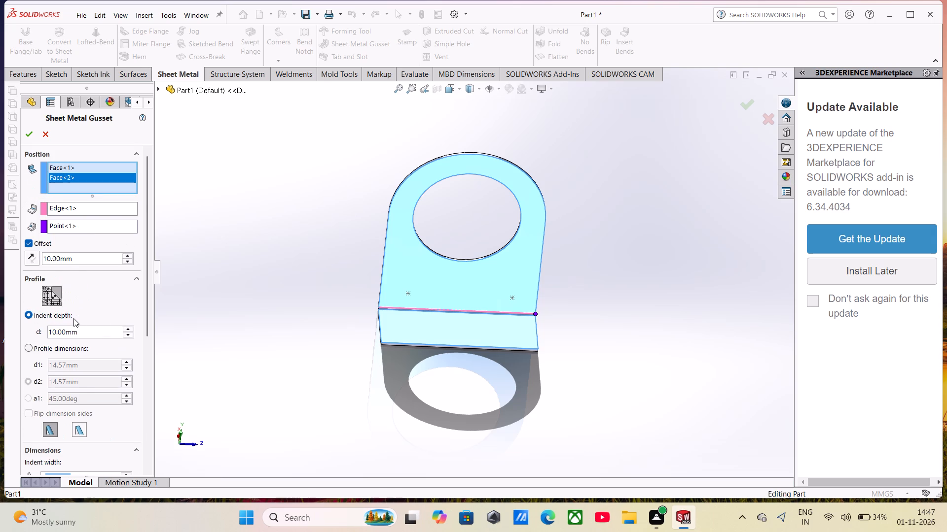
scroll(73, 319, "down", 2)
scroll(73, 319, "up", 1)
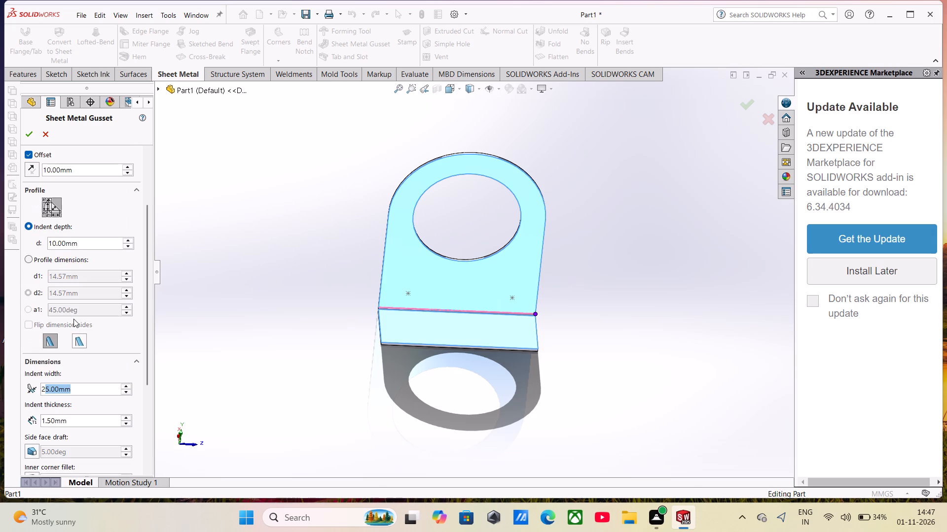
left_click_drag(90, 392, 20, 401)
key("1")
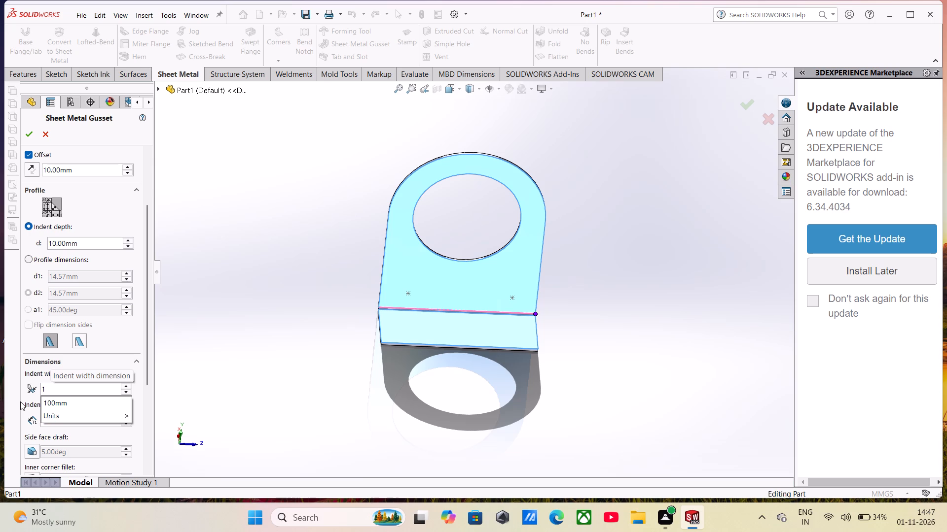
key("Left")
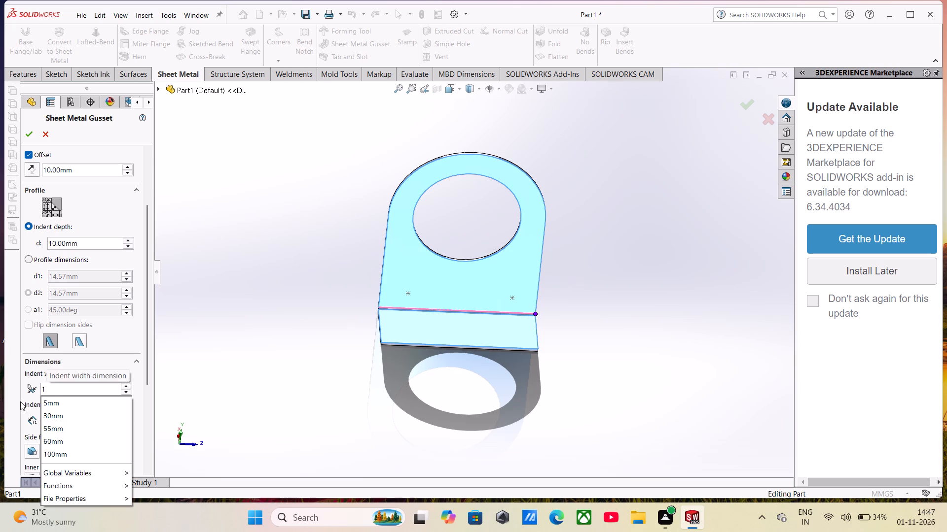
key("Pause")
key("3")
key("Return")
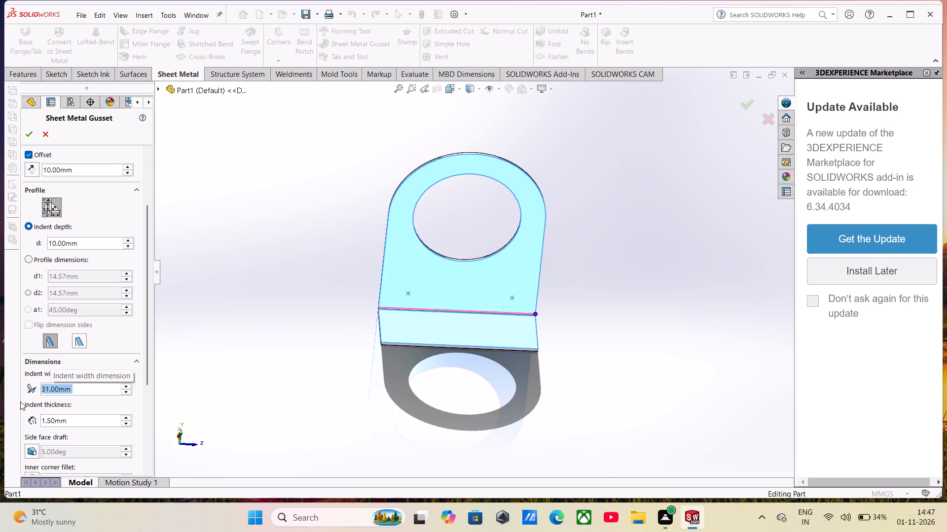
key("3")
key("Return")
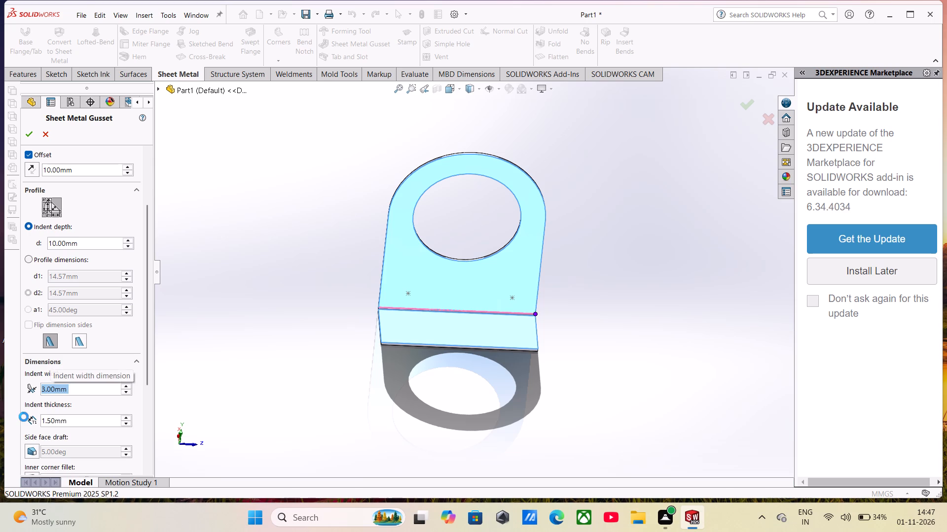
Try larger indent thicknesses for the gusset: 101.50 mm, 500 mm and finally 270 mm.
scroll(546, 339, "down", 4)
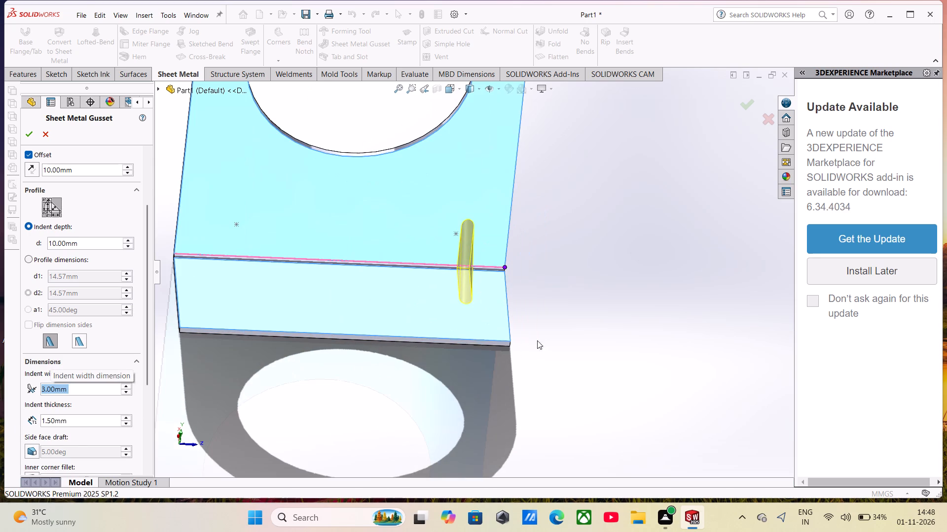
middle_click_drag(436, 316, 432, 275)
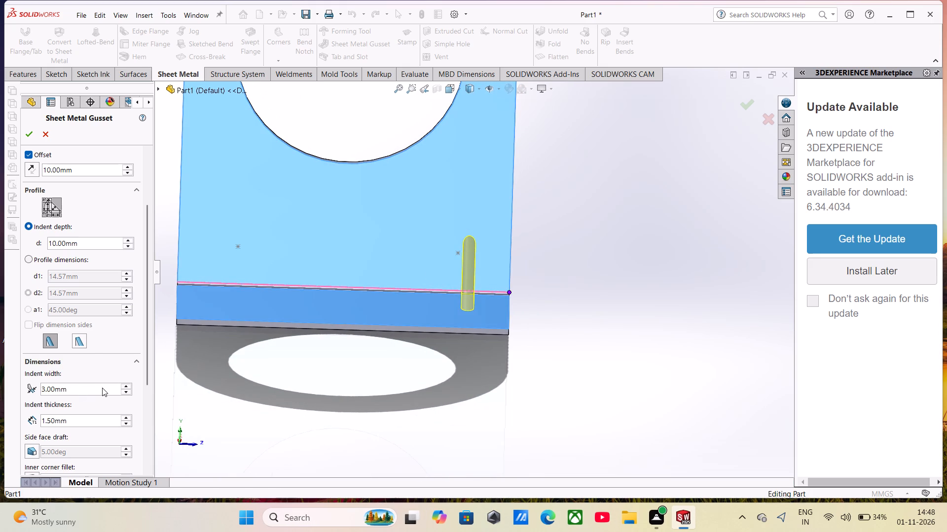
scroll(101, 418, "down", 1)
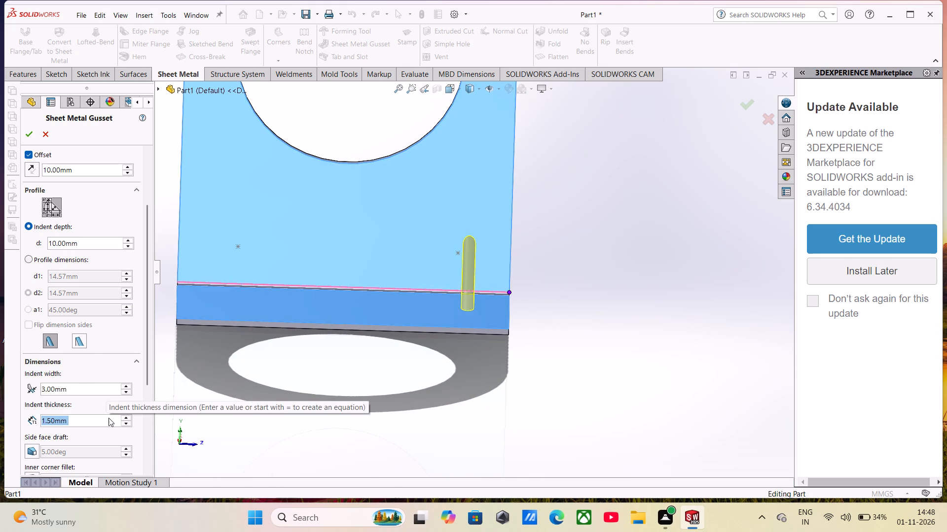
left_click(126, 414)
triple_click(126, 416)
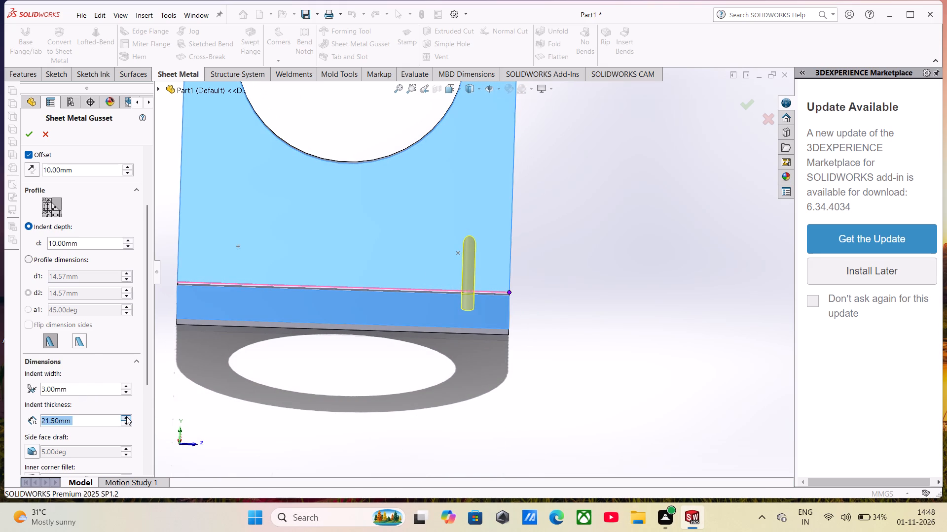
triple_click(126, 416)
triple_click(126, 416)
left_click(126, 416)
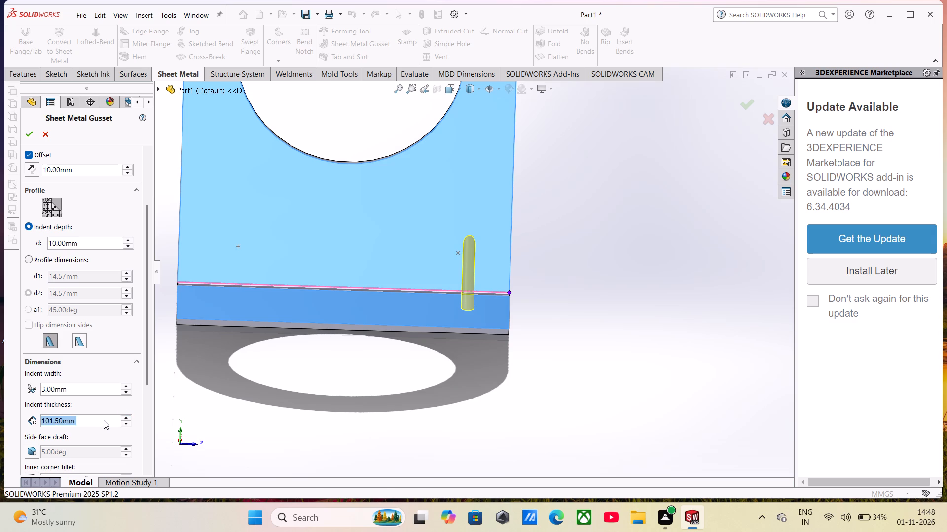
double_click(98, 421)
left_click_drag(97, 421, 3, 424)
type("500")
key("Return")
key("Return")
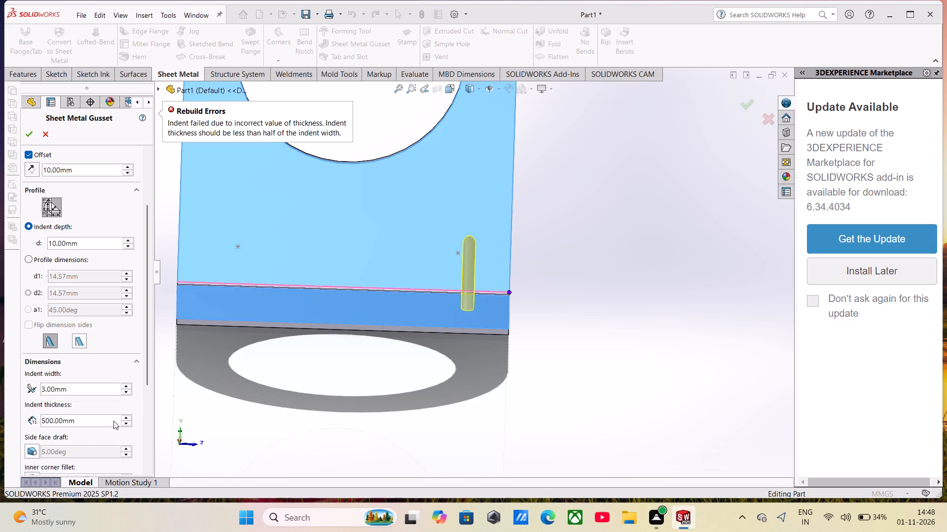
double_click(126, 425)
left_click(126, 425)
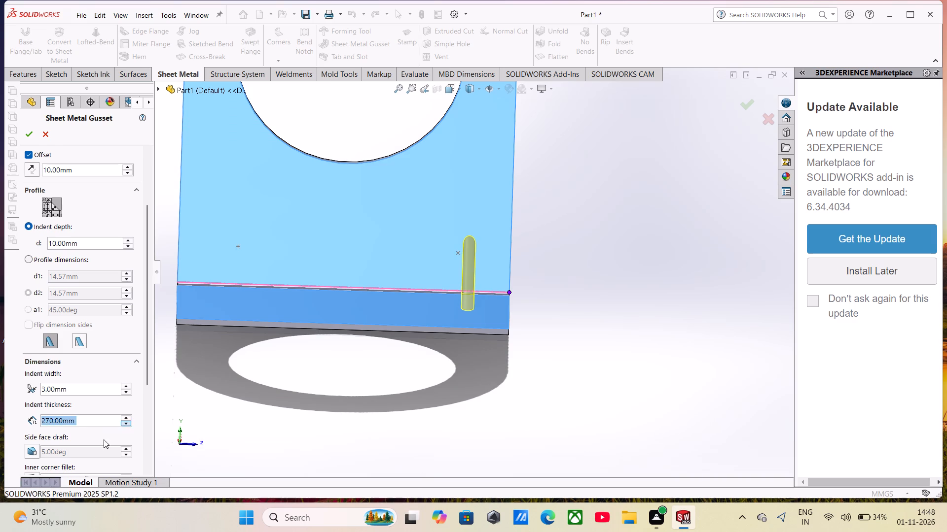
Reverse the offset direction and restore it, try offsets of 80 and 60 mm, and settle the gusset's offset at 70 mm.
scroll(78, 452, "down", 9)
scroll(73, 375, "up", 5)
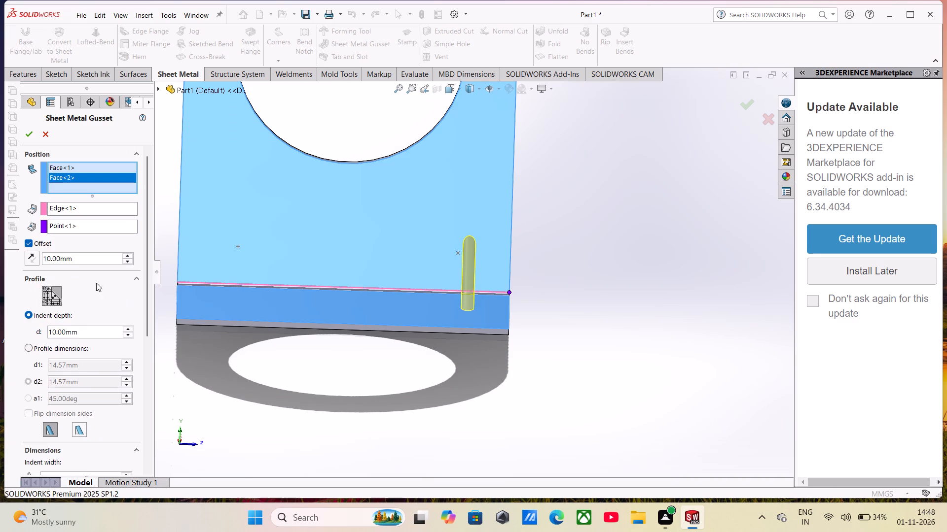
left_click(28, 262)
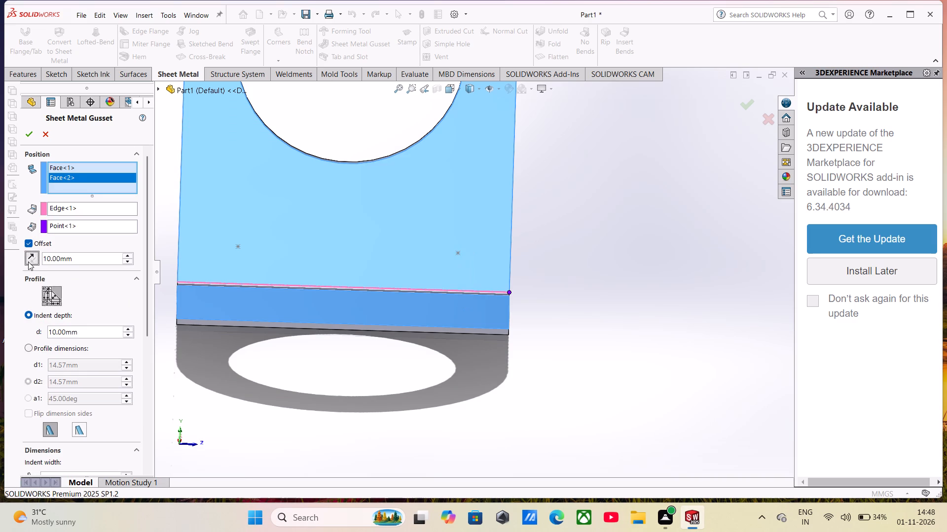
left_click(28, 262)
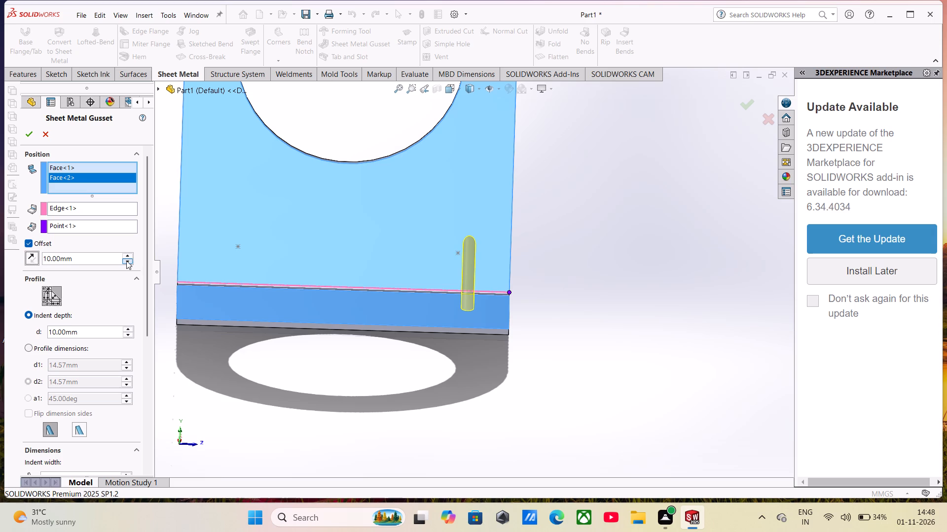
left_click(126, 254)
triple_click(126, 254)
double_click(126, 254)
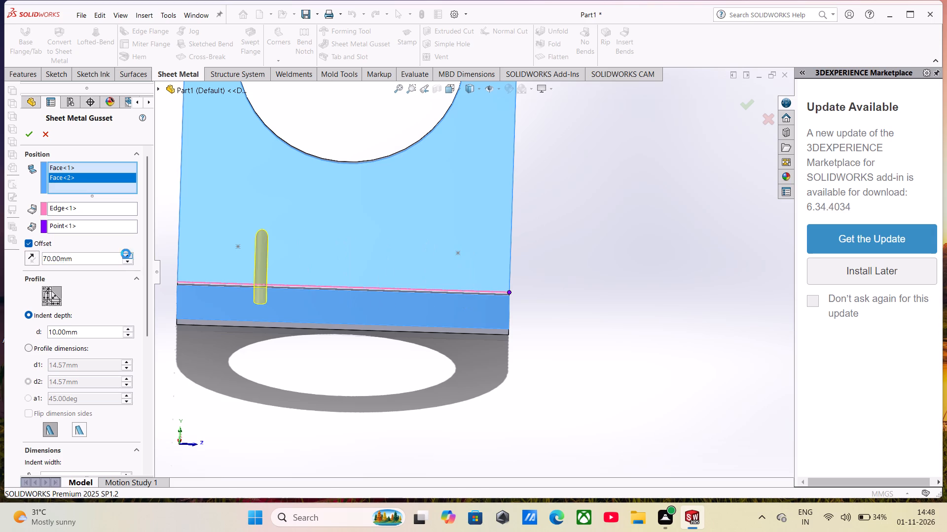
left_click(126, 254)
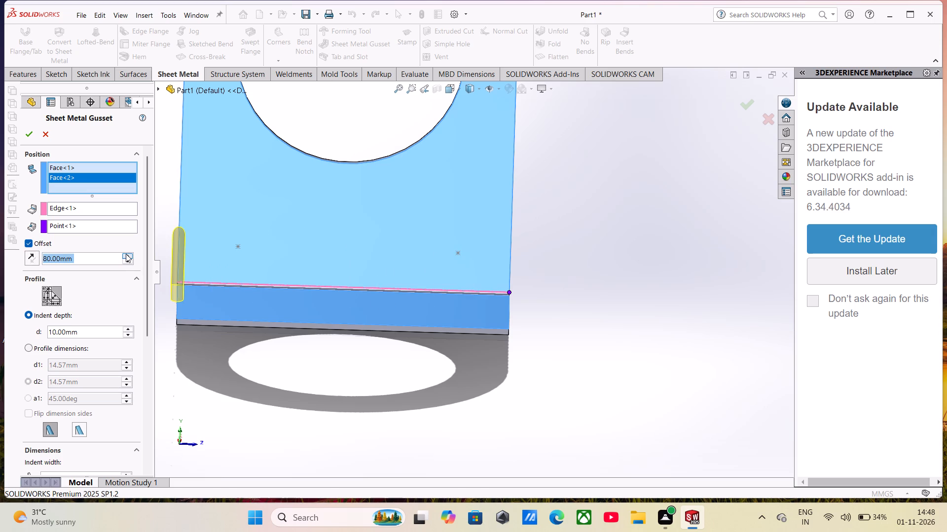
left_click(90, 262)
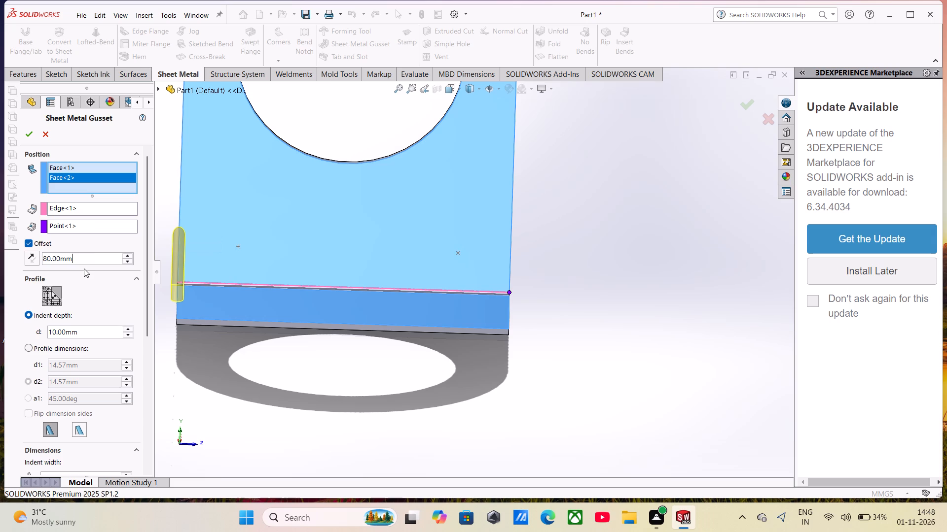
left_click(125, 260)
left_click(125, 260)
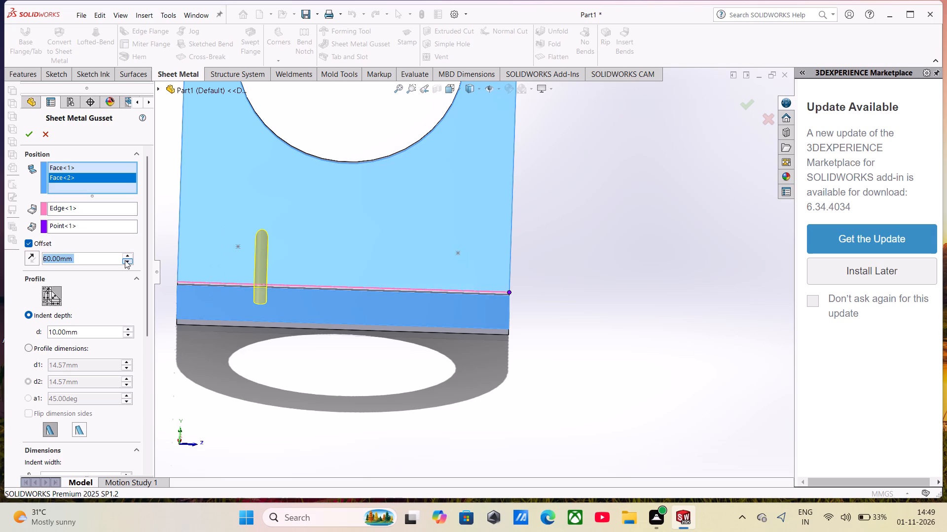
left_click(123, 253)
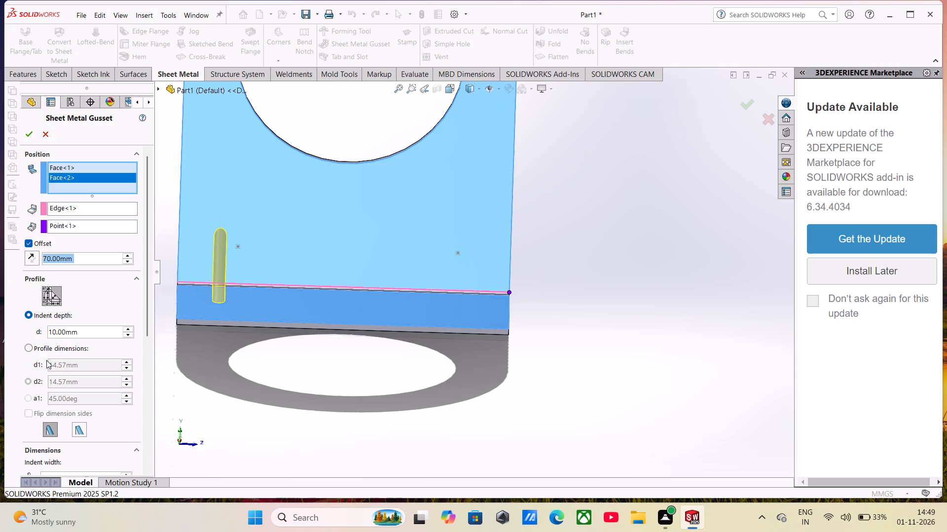
scroll(78, 373, "down", 1)
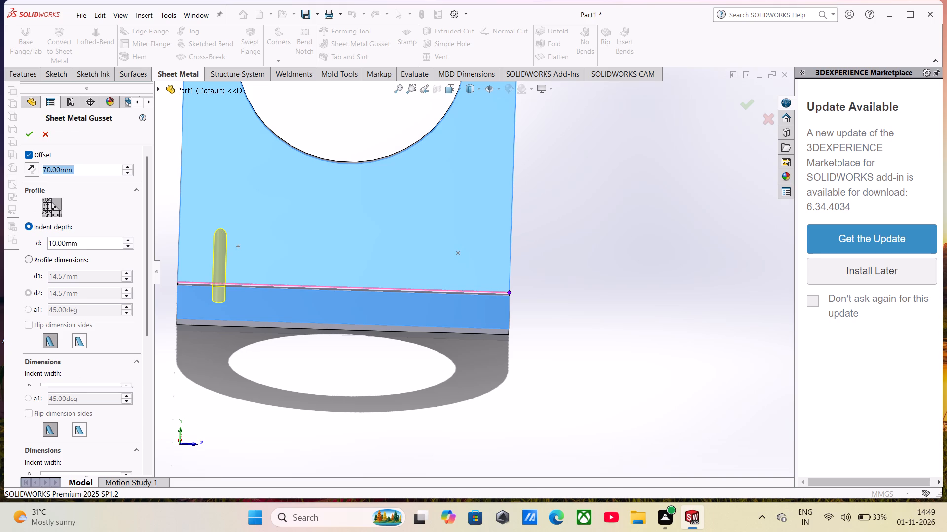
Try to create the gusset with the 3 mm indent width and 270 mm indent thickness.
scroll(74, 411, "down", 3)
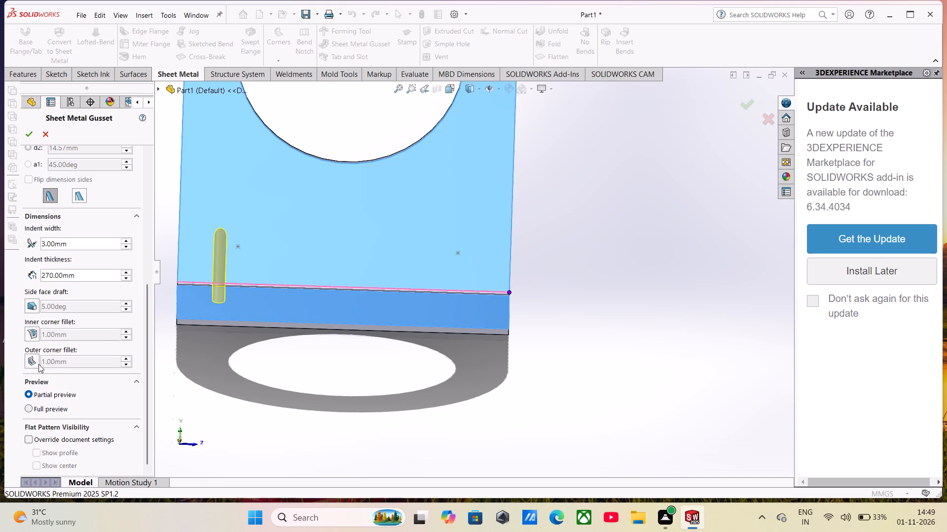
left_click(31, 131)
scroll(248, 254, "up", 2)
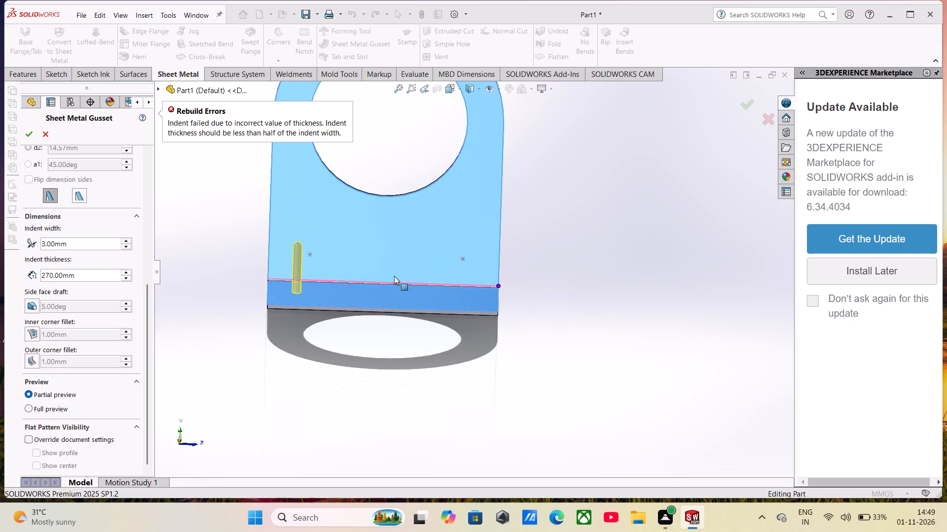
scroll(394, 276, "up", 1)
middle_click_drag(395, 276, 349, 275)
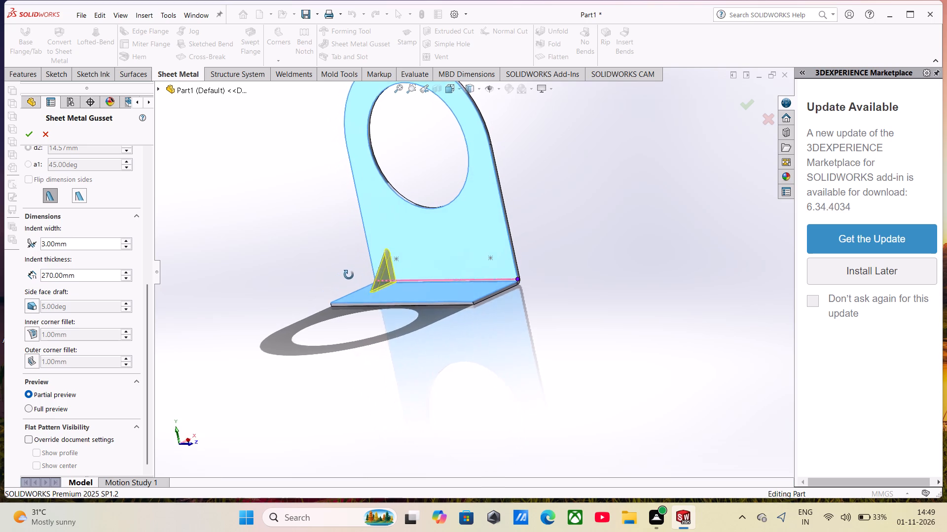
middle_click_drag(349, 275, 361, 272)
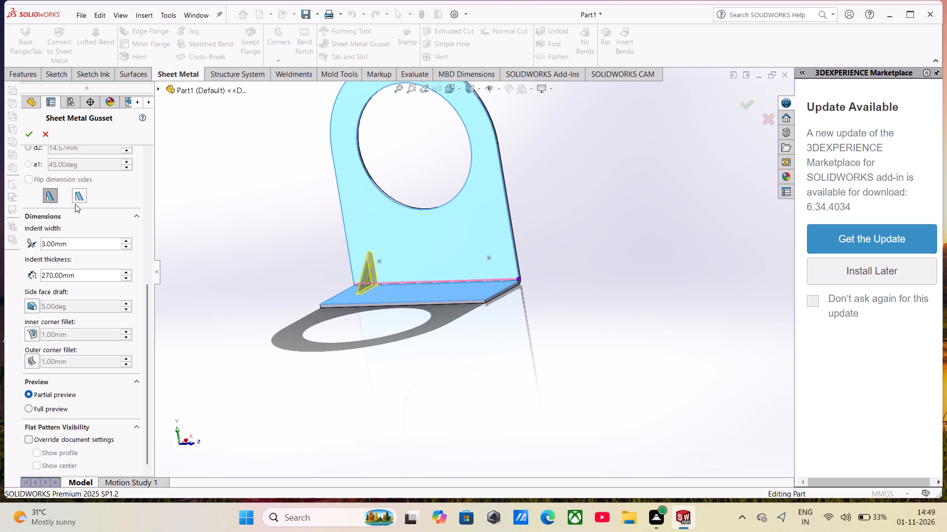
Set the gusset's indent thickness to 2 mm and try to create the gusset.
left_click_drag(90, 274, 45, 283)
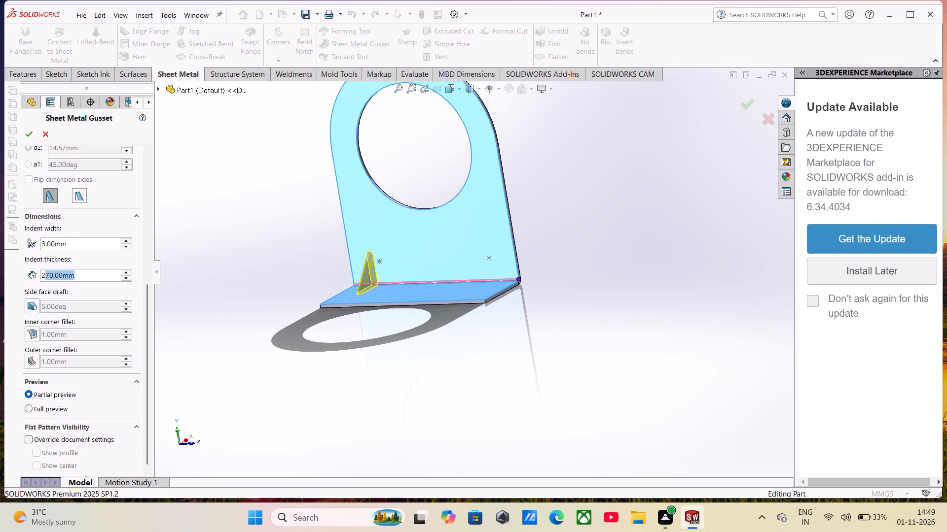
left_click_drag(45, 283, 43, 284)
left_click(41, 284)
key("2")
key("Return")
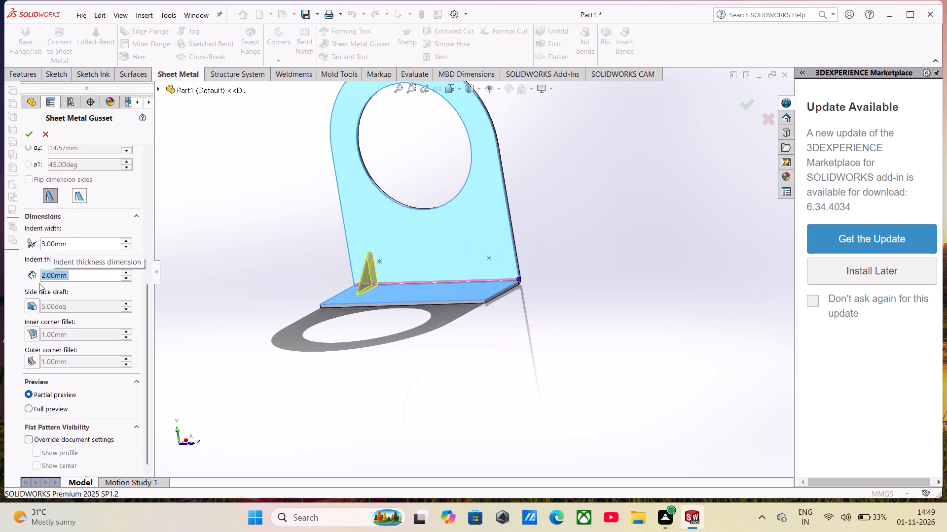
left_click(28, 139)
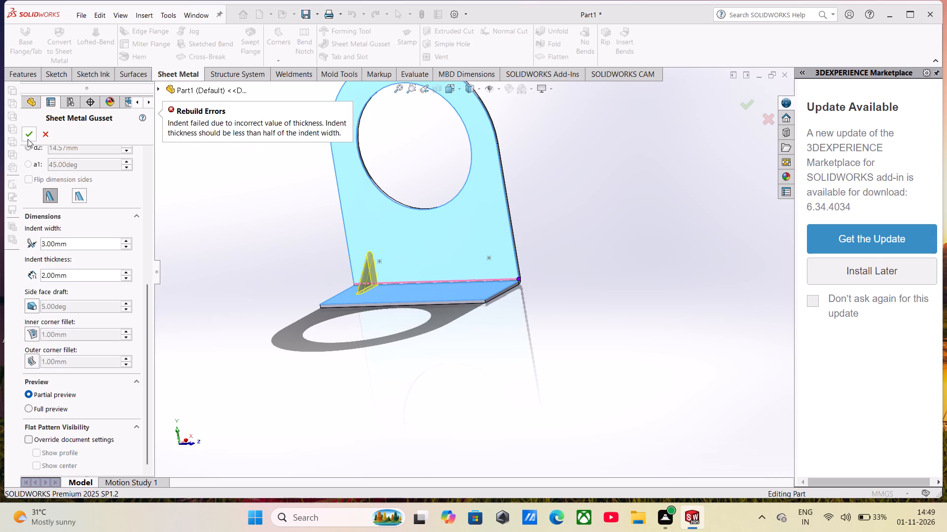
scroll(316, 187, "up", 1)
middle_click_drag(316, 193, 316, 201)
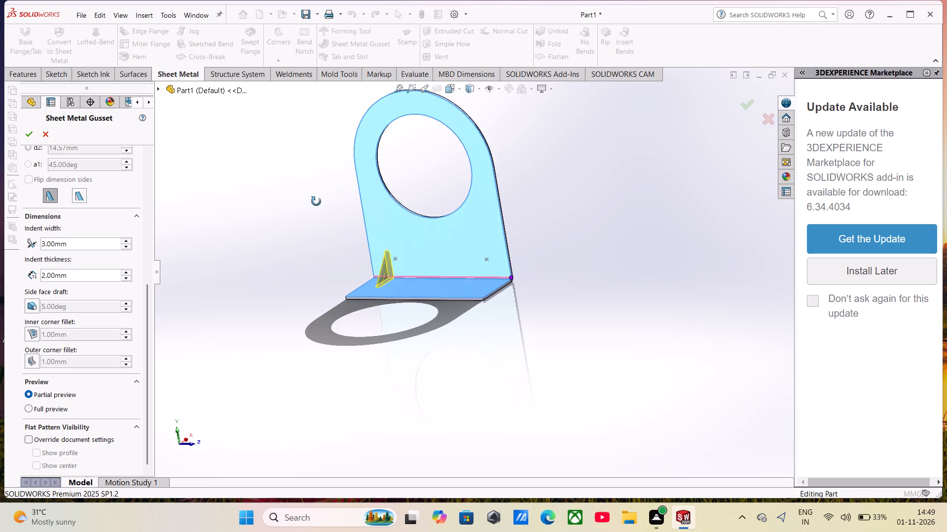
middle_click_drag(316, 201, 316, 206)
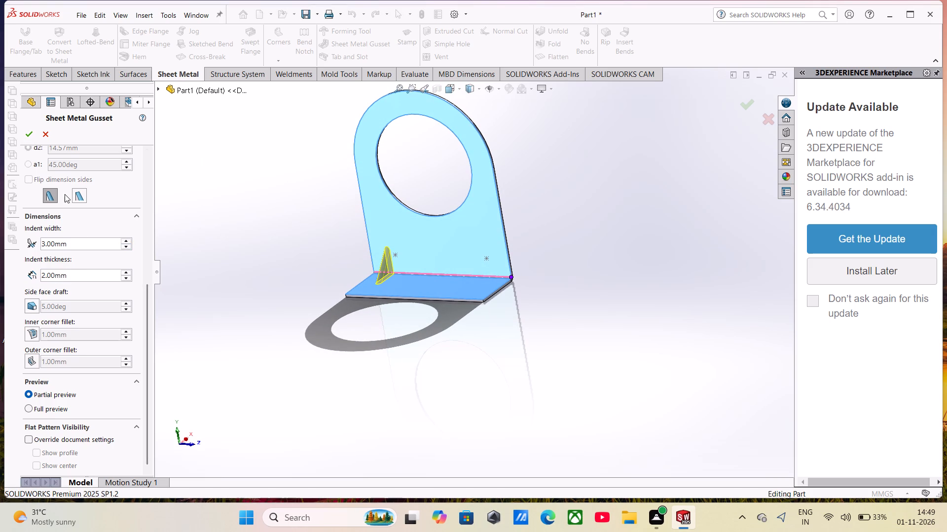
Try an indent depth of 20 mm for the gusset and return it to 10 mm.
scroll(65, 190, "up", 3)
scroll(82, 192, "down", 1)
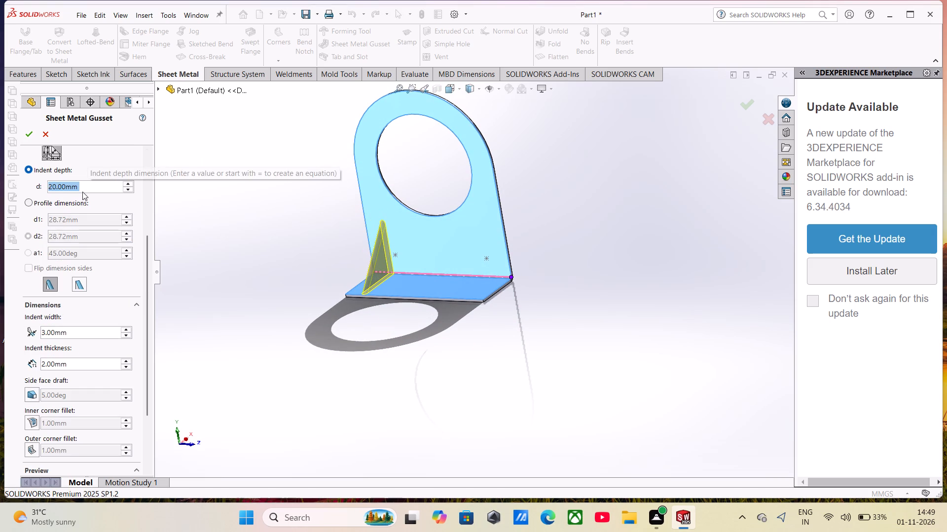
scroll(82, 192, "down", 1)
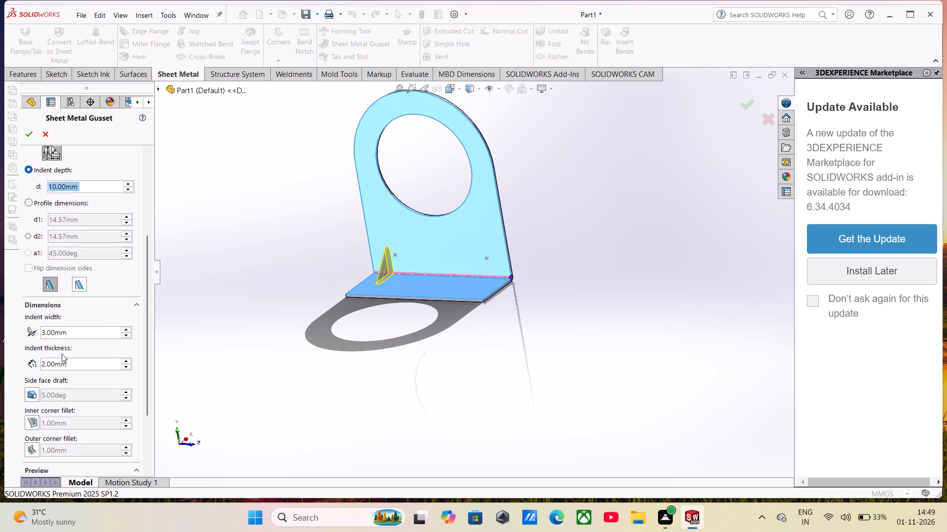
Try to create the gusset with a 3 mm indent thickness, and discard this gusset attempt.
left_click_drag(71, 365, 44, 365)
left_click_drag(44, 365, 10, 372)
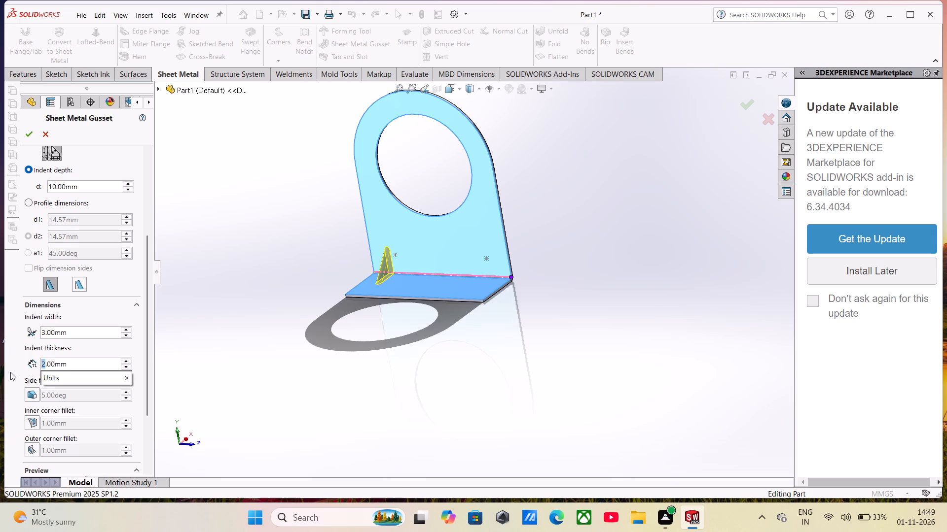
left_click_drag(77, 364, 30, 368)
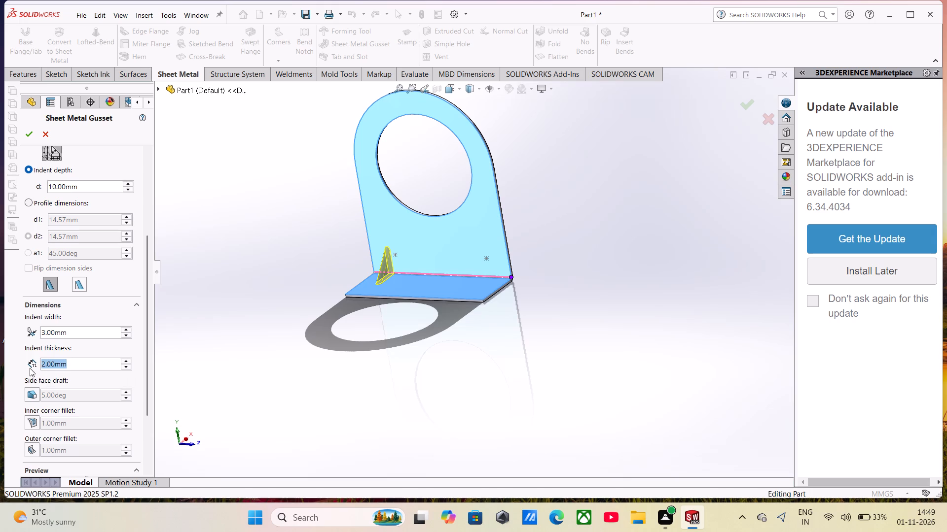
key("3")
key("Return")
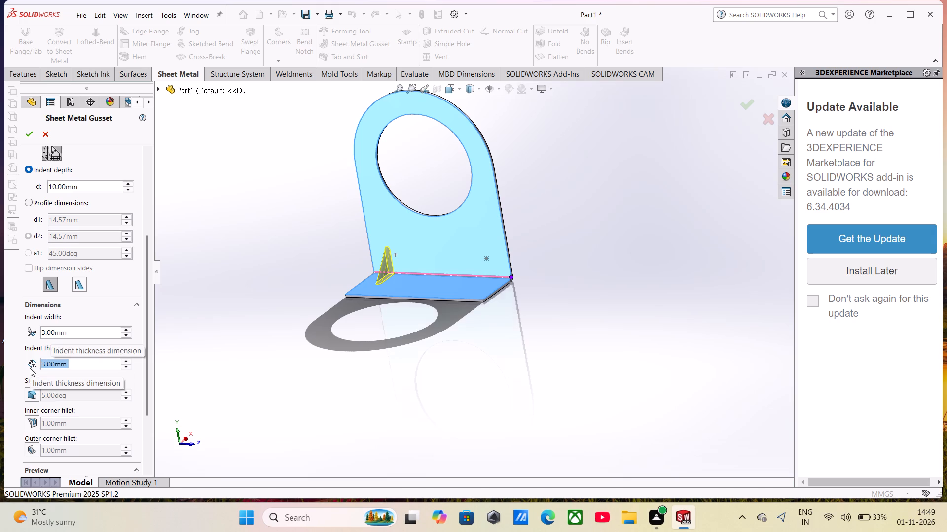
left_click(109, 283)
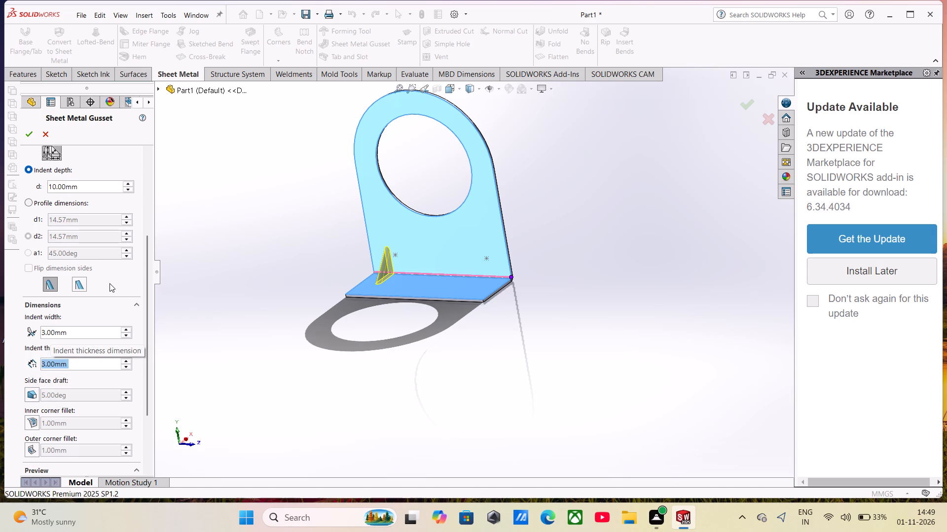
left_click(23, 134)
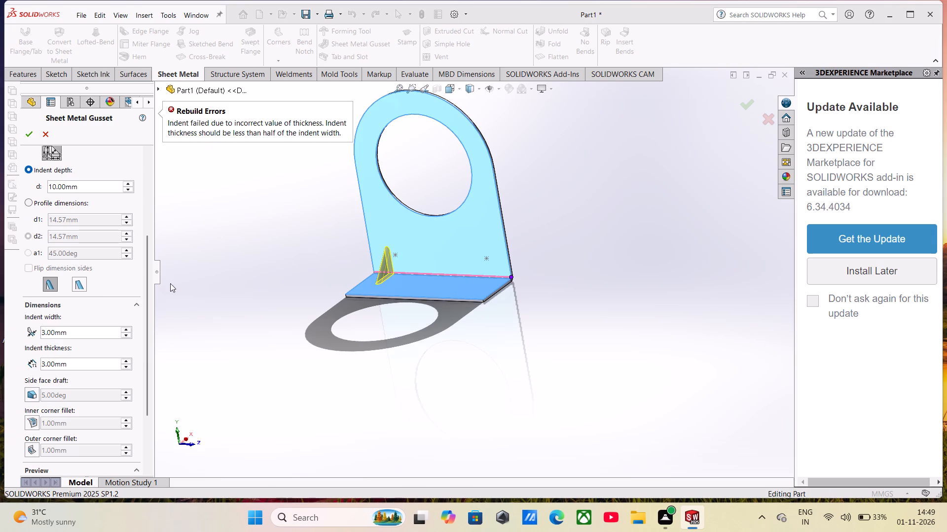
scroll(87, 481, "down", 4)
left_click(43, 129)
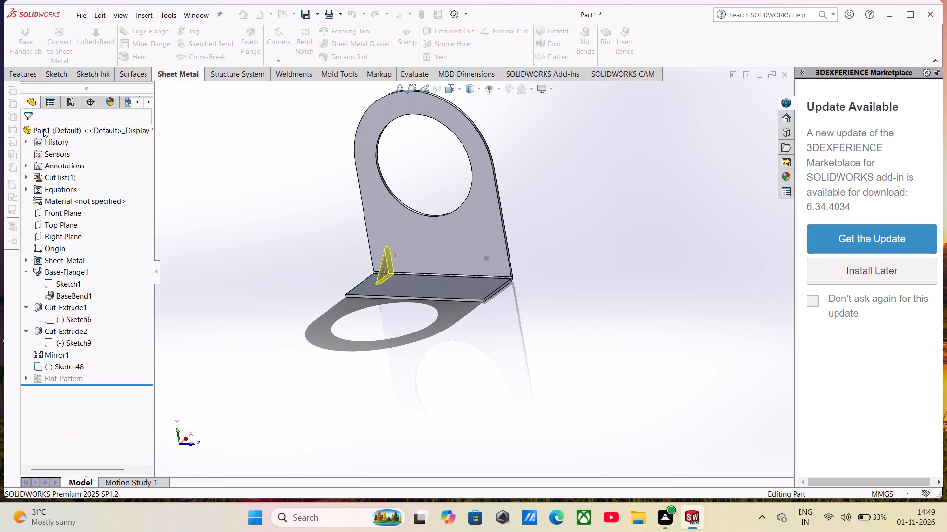
Start a new sheet metal gusset between the upright plate's inner face and the base flange's top face, with the rounded profile.
left_click(370, 39)
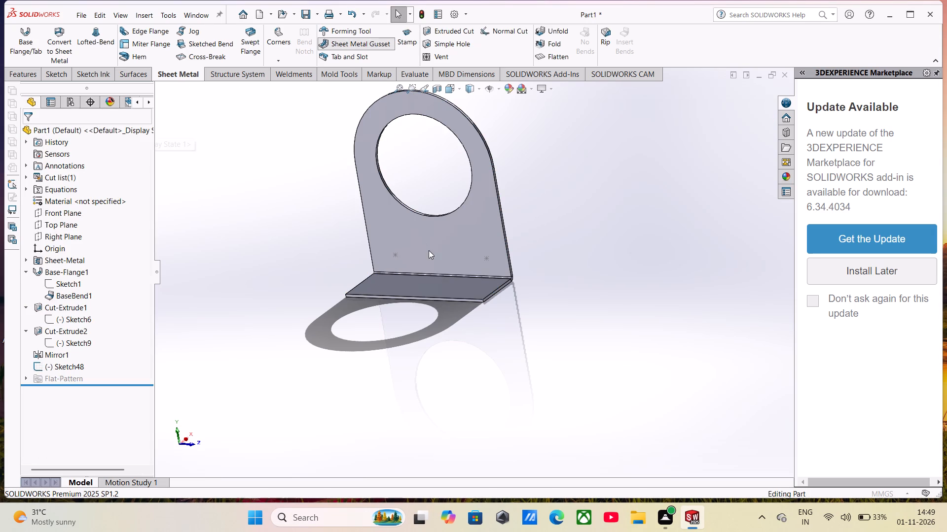
left_click(435, 251)
left_click(433, 284)
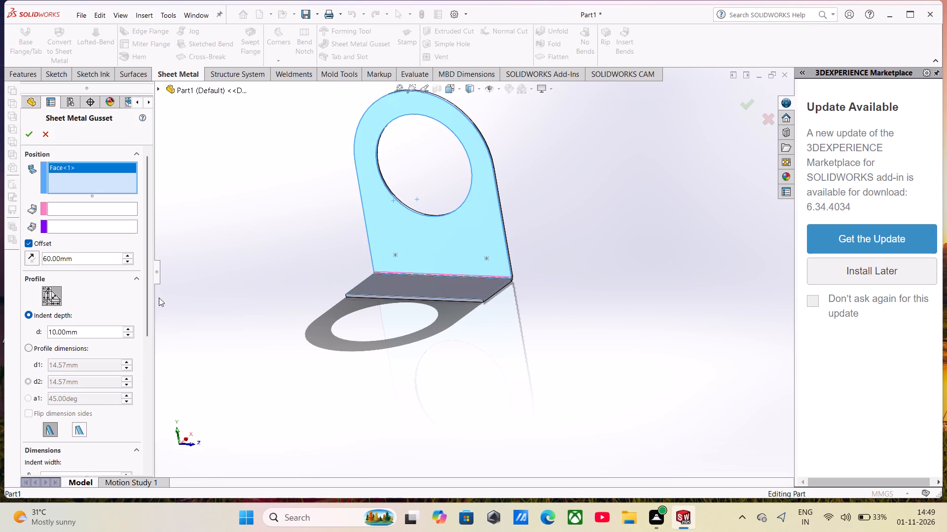
scroll(90, 379, "down", 1)
left_click(52, 342)
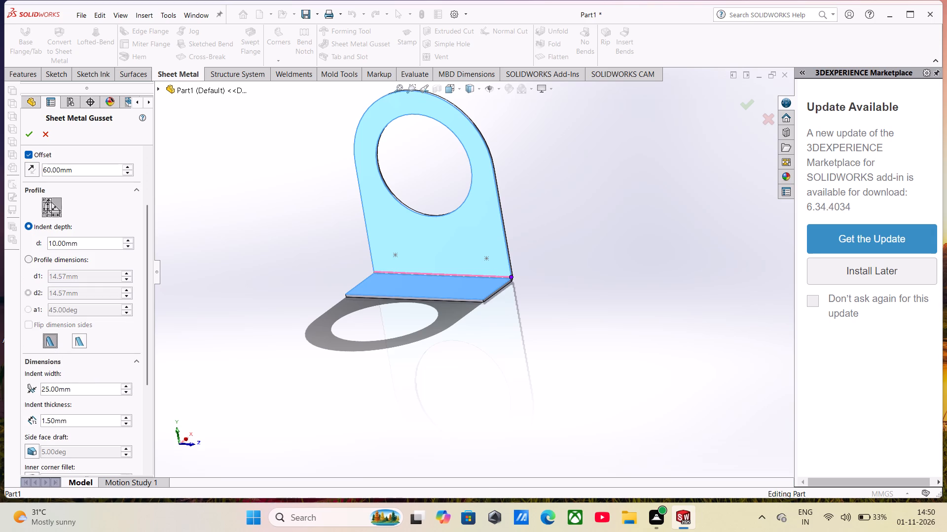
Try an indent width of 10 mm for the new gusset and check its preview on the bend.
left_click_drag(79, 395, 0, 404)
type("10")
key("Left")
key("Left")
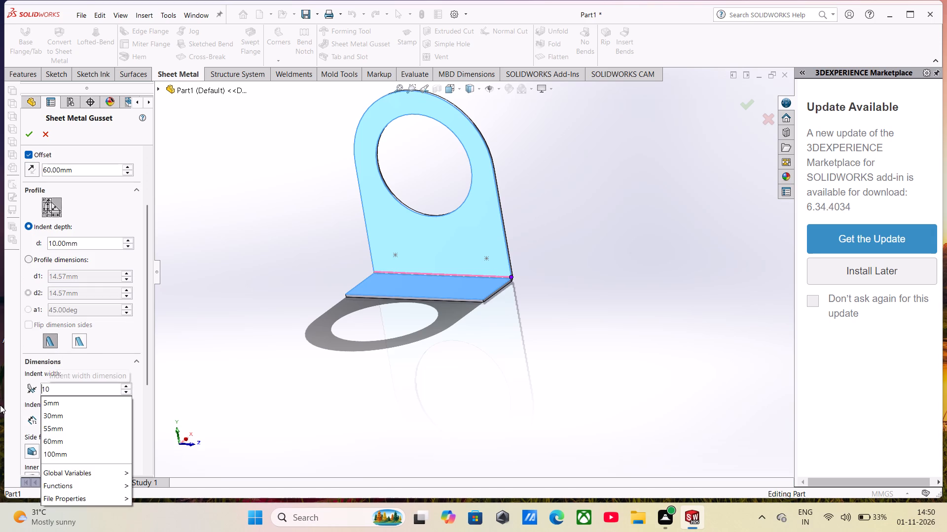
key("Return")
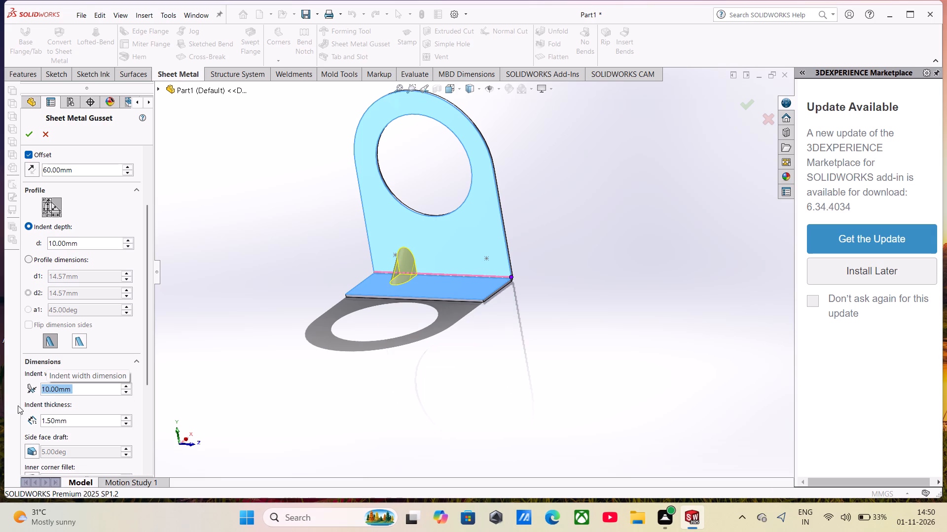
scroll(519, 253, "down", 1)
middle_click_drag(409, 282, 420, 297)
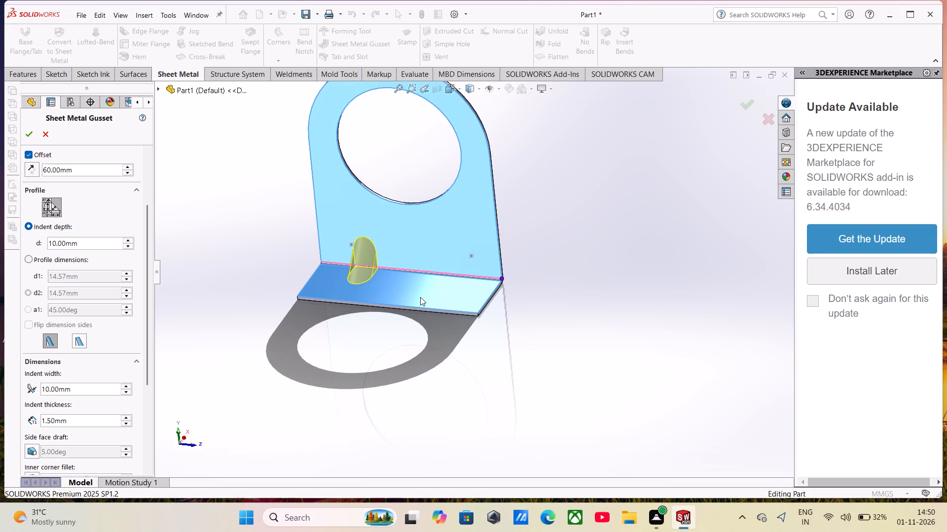
Set the gusset's indent width to 5 mm.
left_click_drag(85, 389, 56, 394)
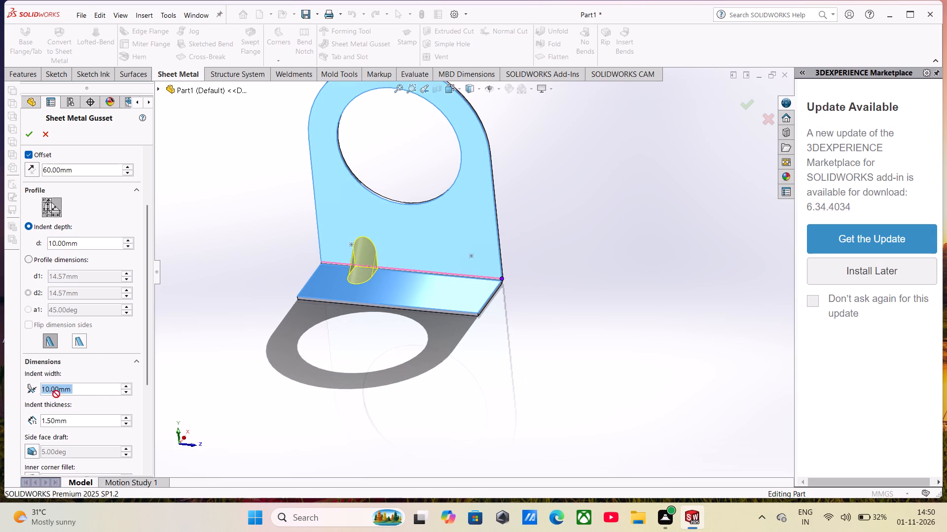
left_click_drag(56, 394, 16, 402)
key("5")
key("Return")
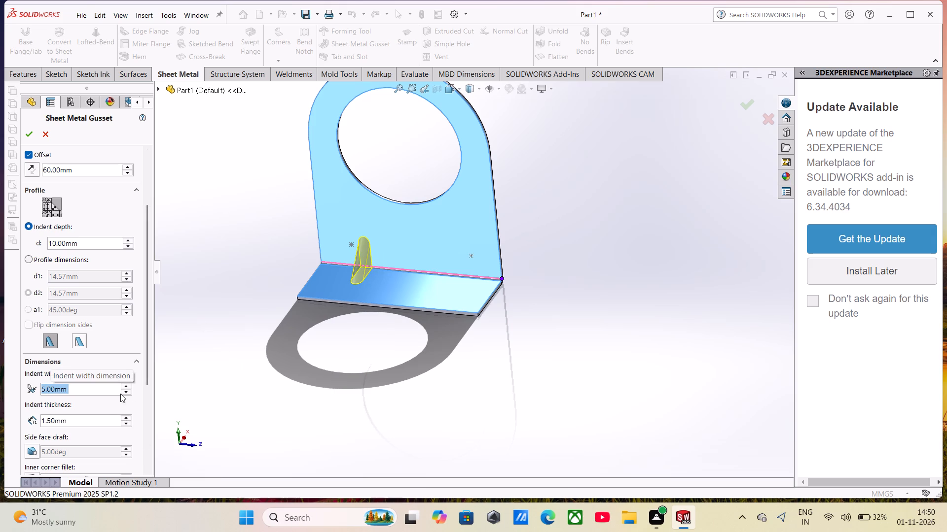
Set the gusset's offset from the bend's end point to 70 mm and create the gusset.
scroll(123, 421, "down", 4)
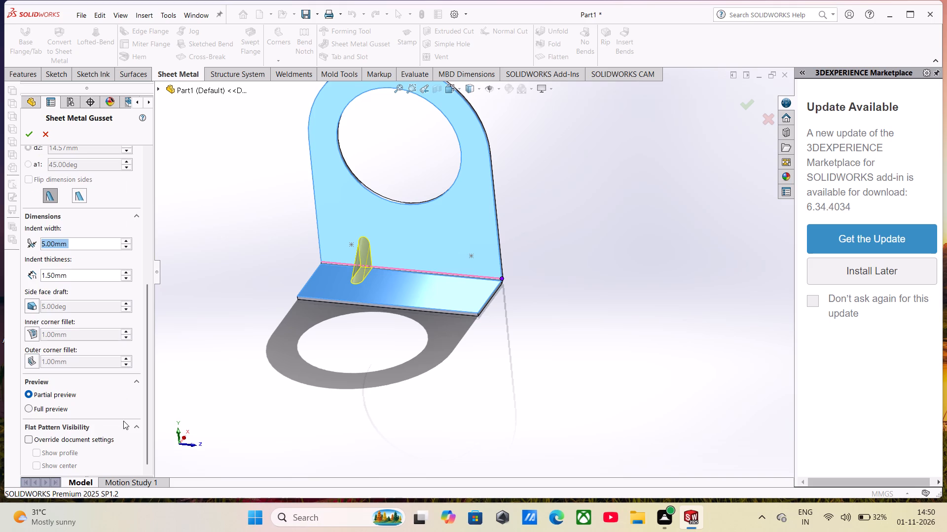
scroll(121, 404, "up", 5)
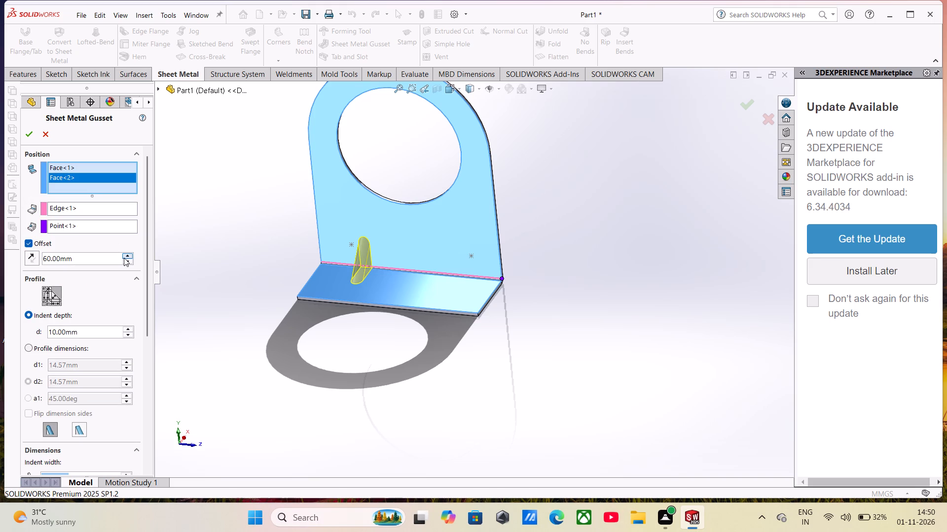
left_click(124, 258)
left_click(124, 258)
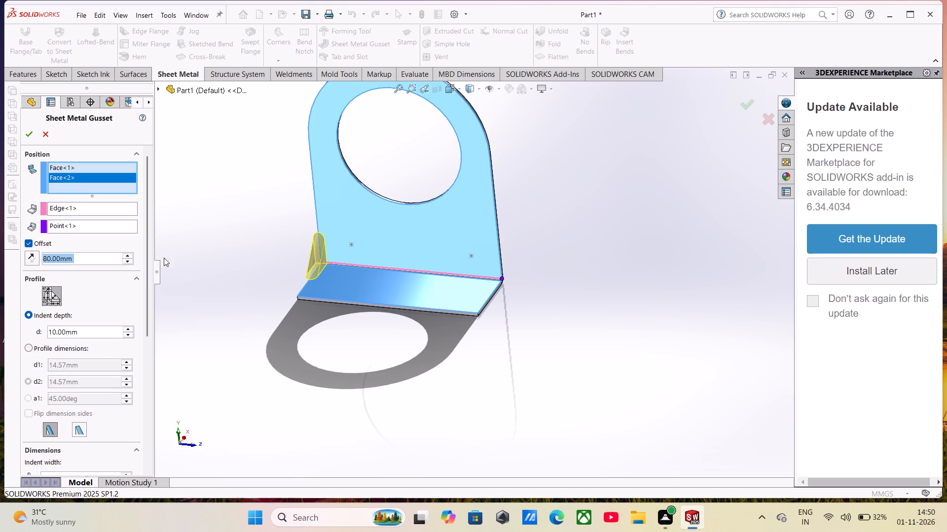
left_click(130, 262)
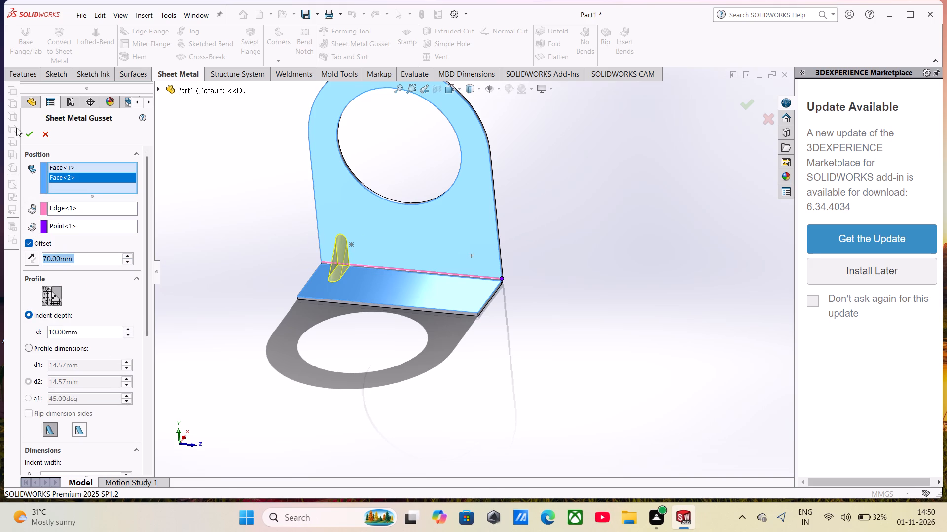
left_click(30, 139)
Start a linear pattern of the bend gusset, using the base flange's long outer top edge as the direction.
middle_click_drag(387, 302, 391, 279)
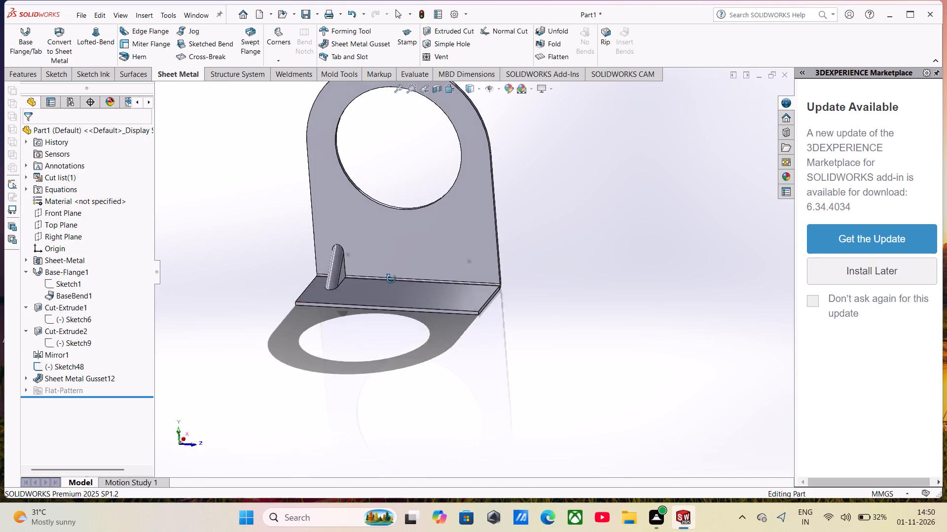
middle_click_drag(391, 279, 417, 272)
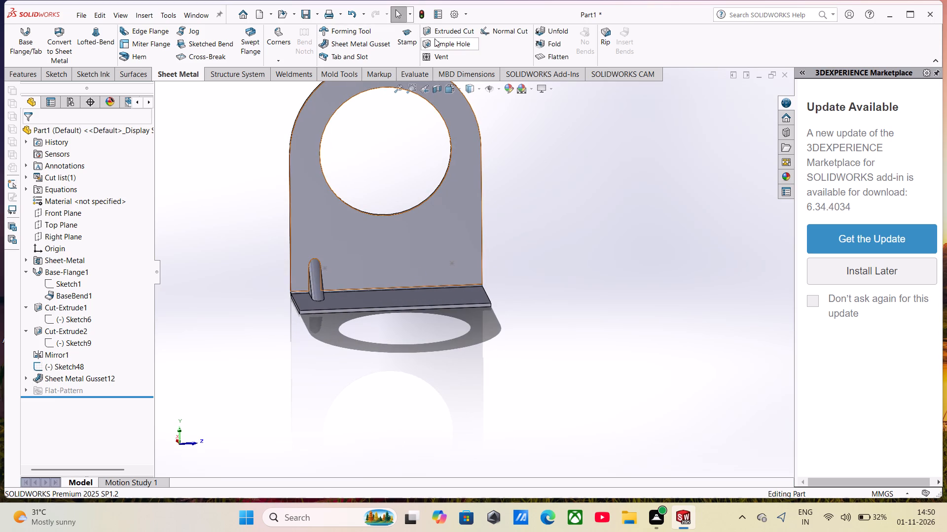
left_click(33, 75)
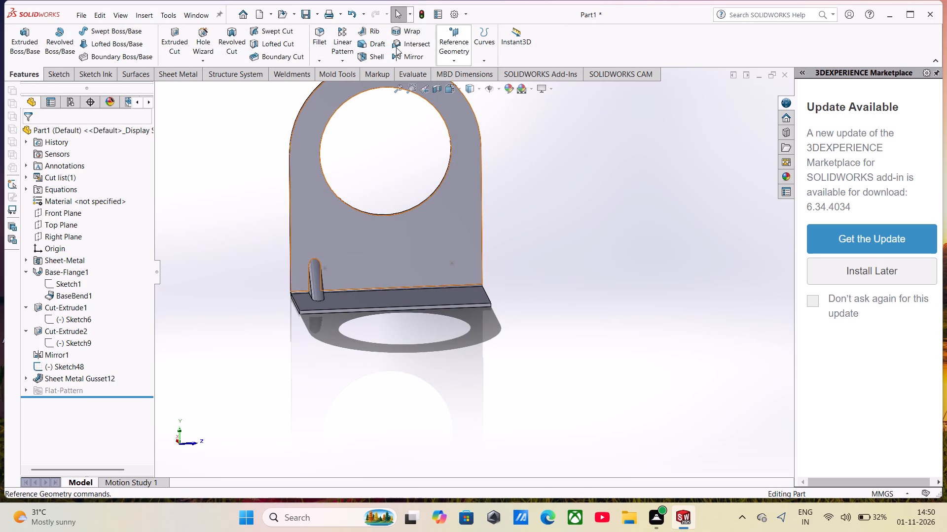
left_click(341, 59)
left_click(344, 74)
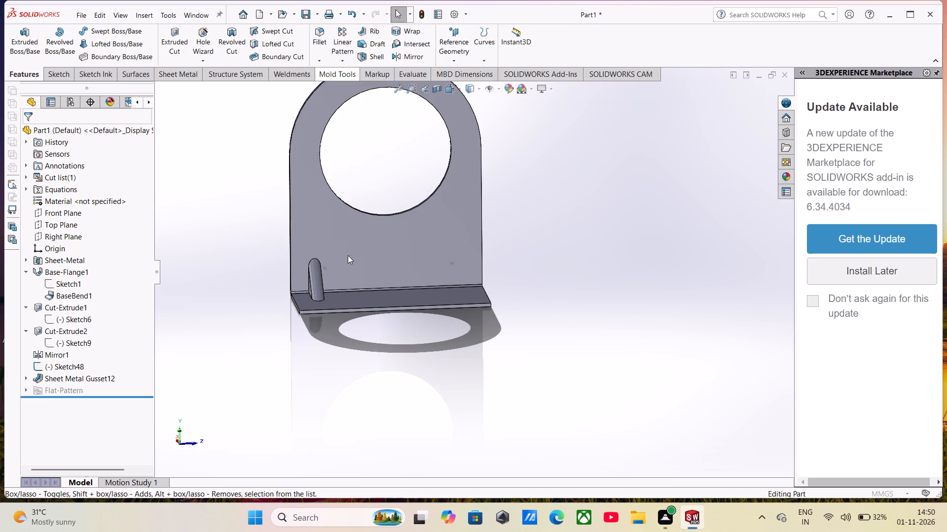
scroll(346, 262, "down", 6)
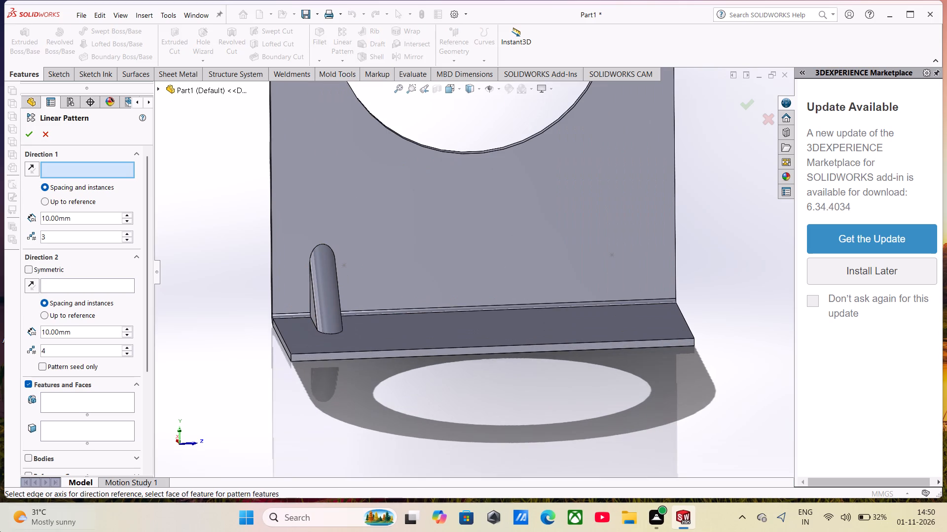
left_click(317, 355)
scroll(112, 408, "down", 3)
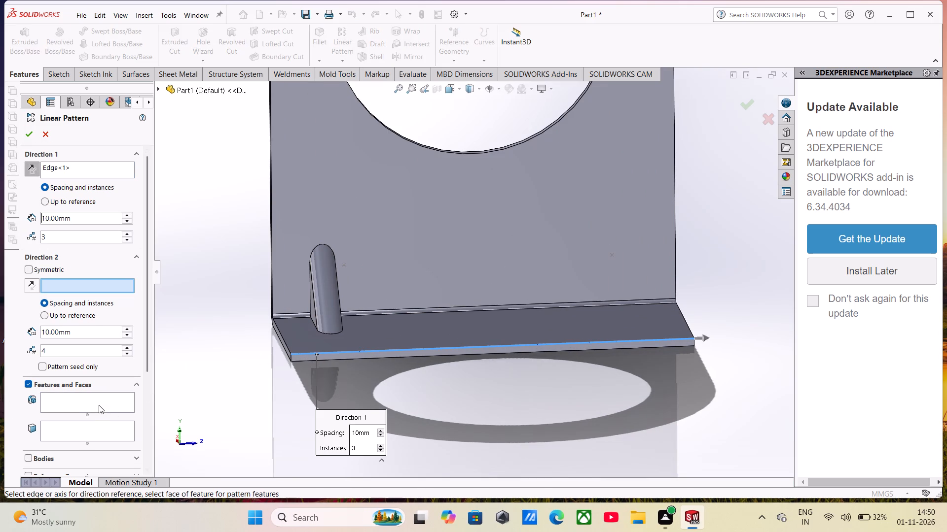
left_click(99, 405)
left_click(318, 291)
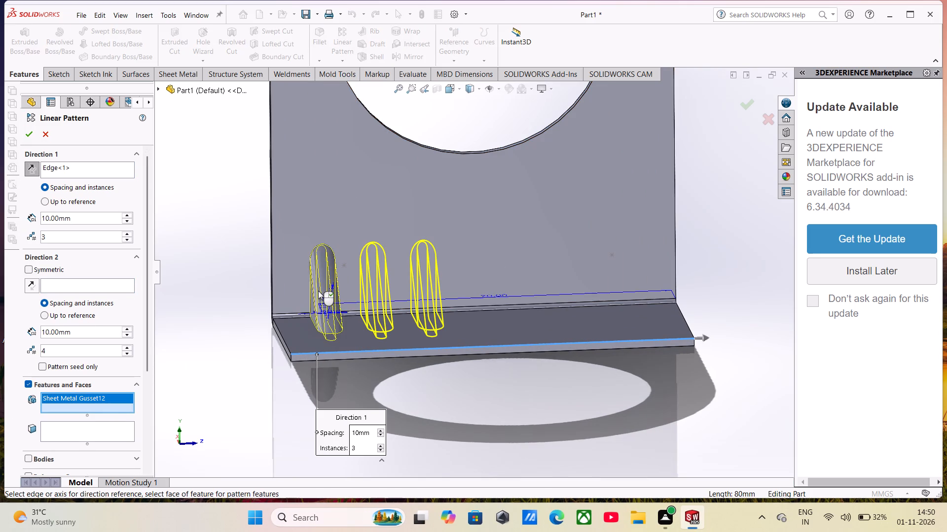
Set the gusset pattern to 2 instances with 30 mm spacing and create it.
left_click(367, 454)
left_click(358, 451)
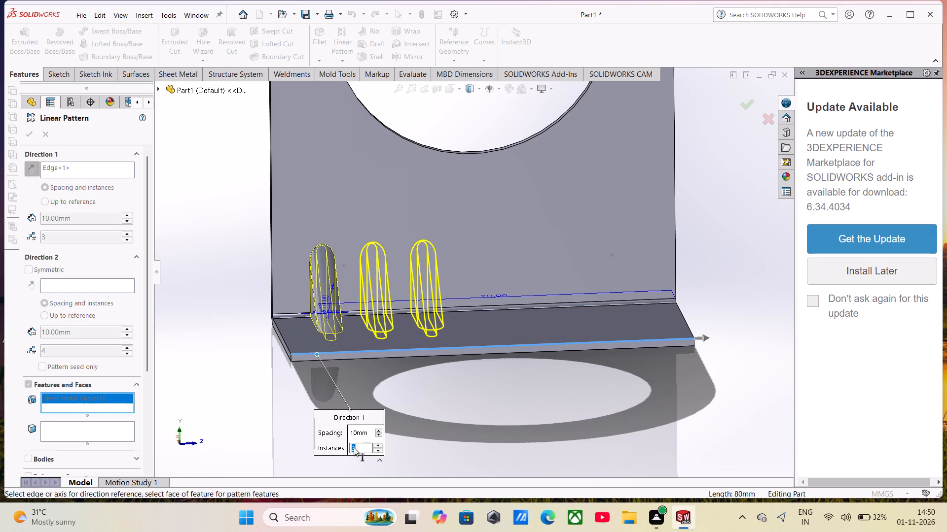
key("2")
key("Return")
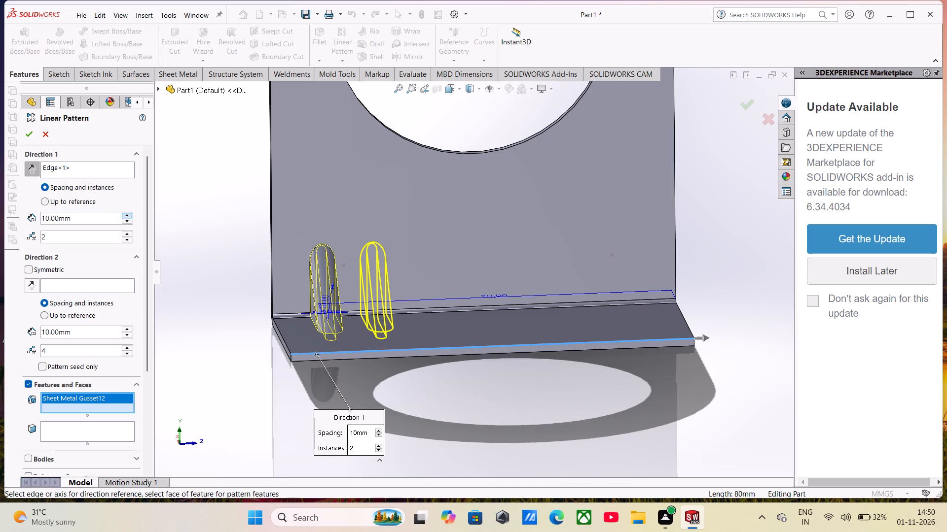
left_click_drag(89, 222, 0, 245)
type("30")
key("Return")
left_click(21, 134)
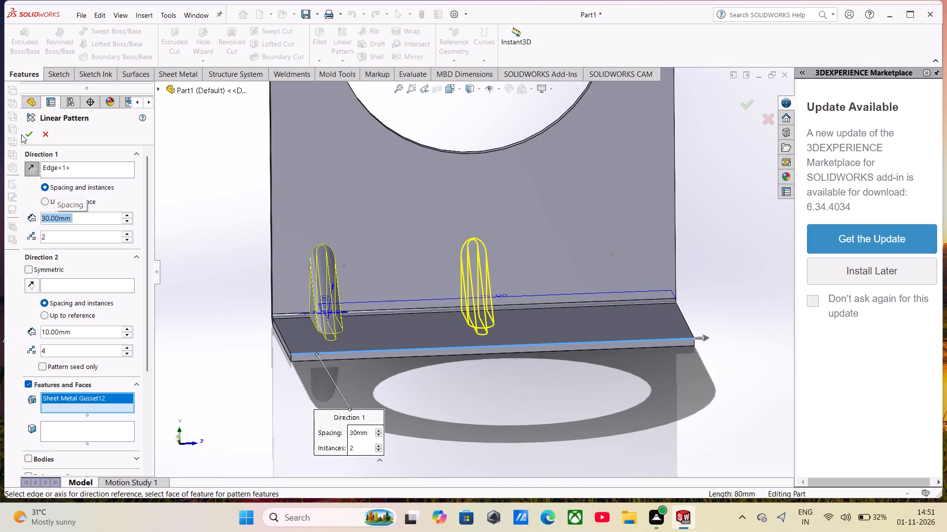
left_click(25, 136)
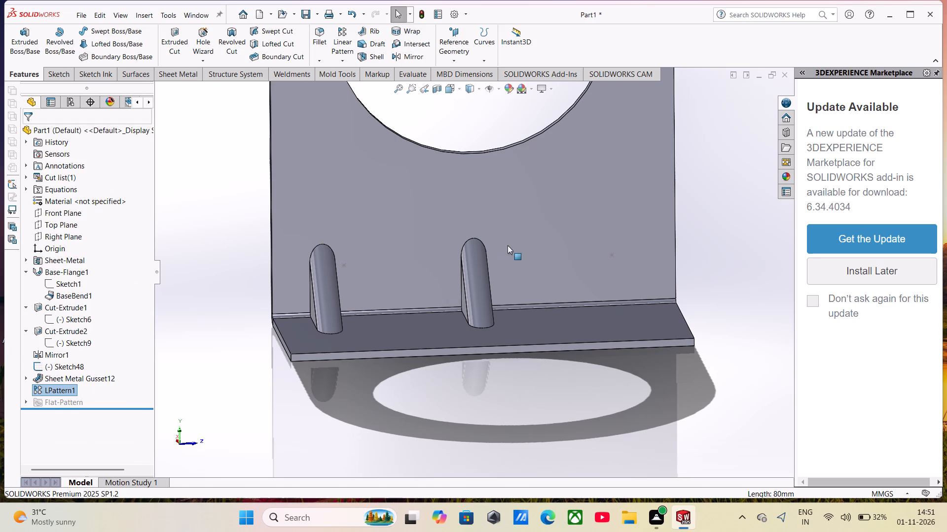
middle_click_drag(508, 245, 452, 227)
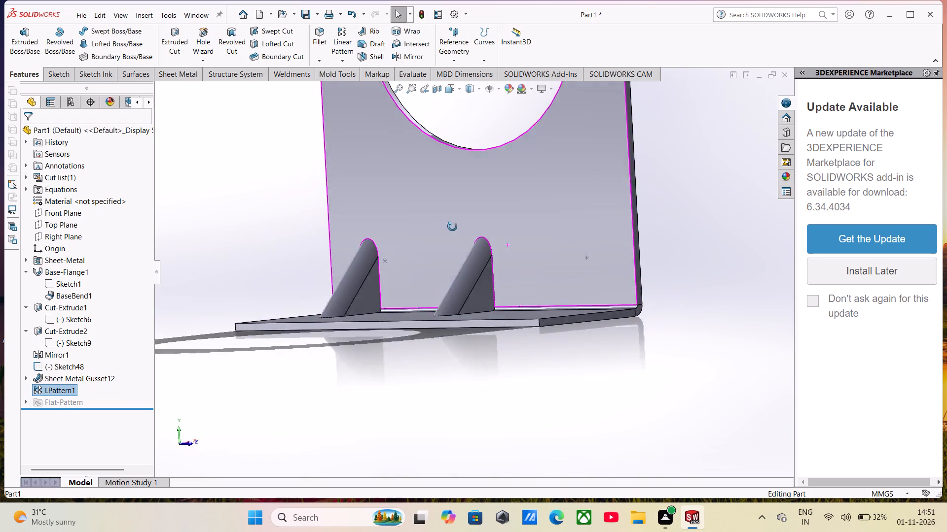
middle_click_drag(452, 227, 463, 226)
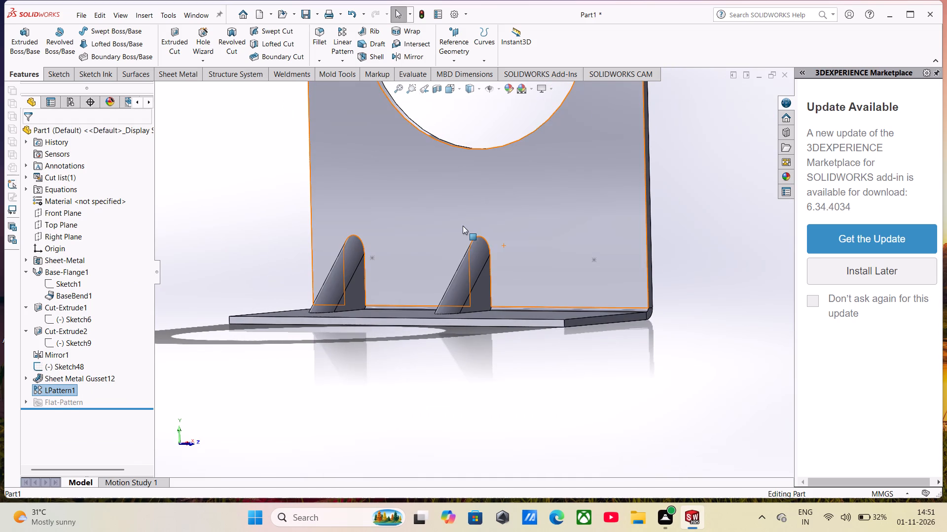
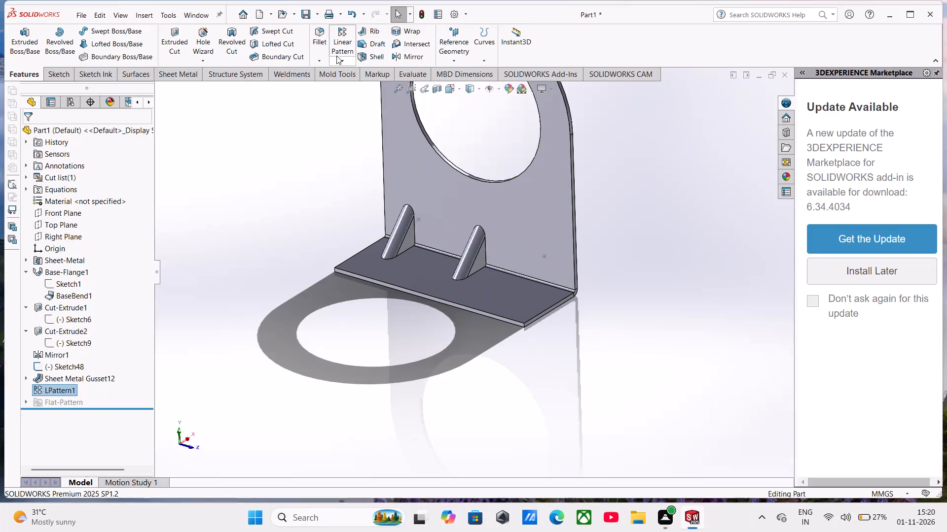
Start a linear pattern of the existing gusset pattern, using an edge of the patterned gusset as the first direction.
left_click(340, 64)
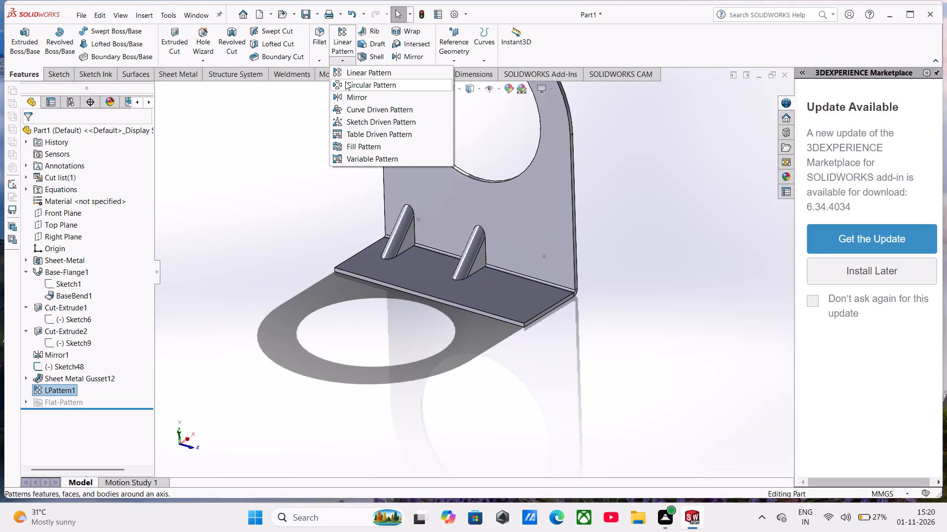
left_click(345, 74)
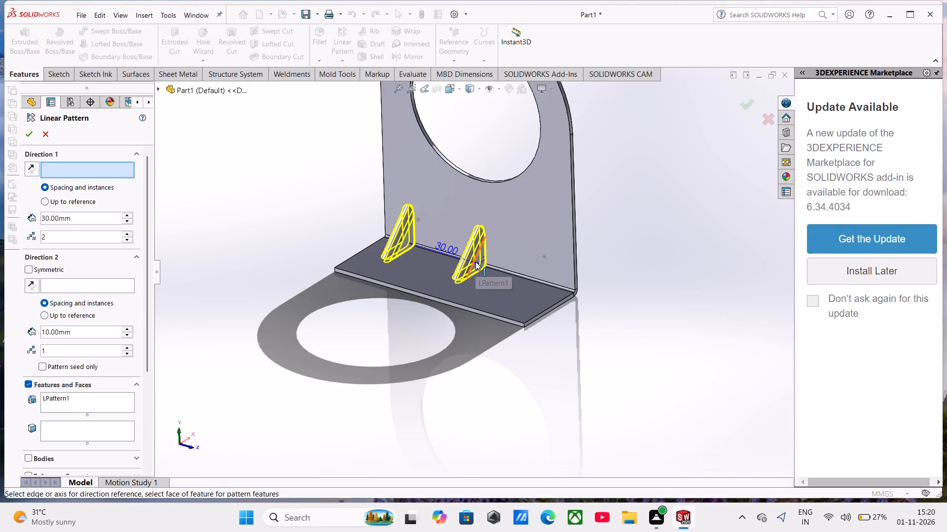
left_click(475, 262)
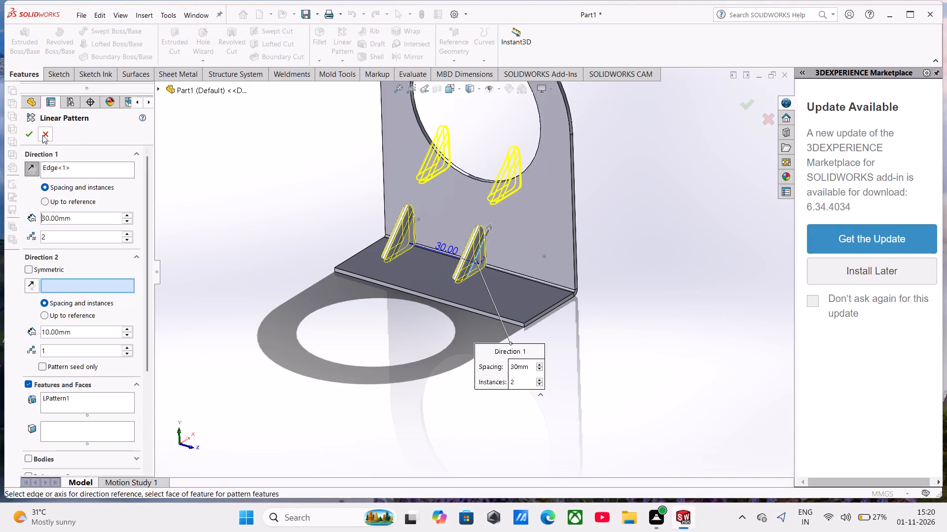
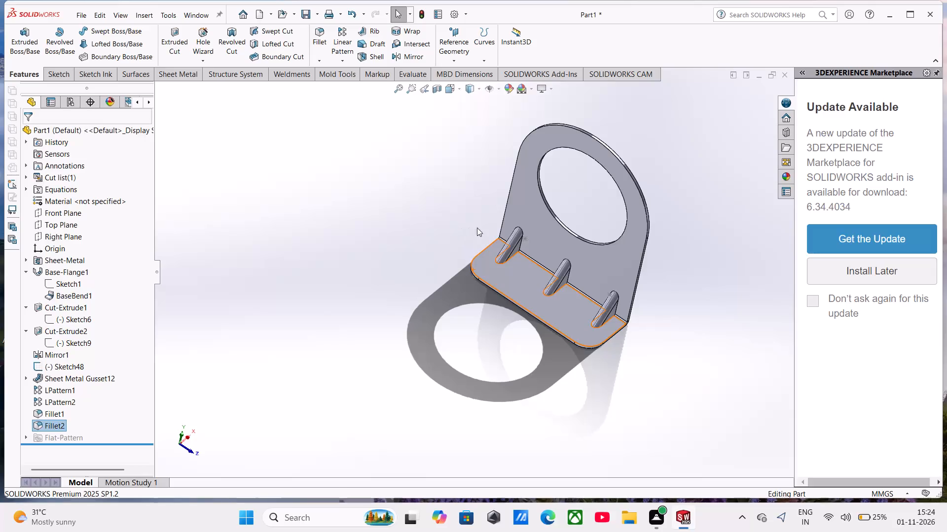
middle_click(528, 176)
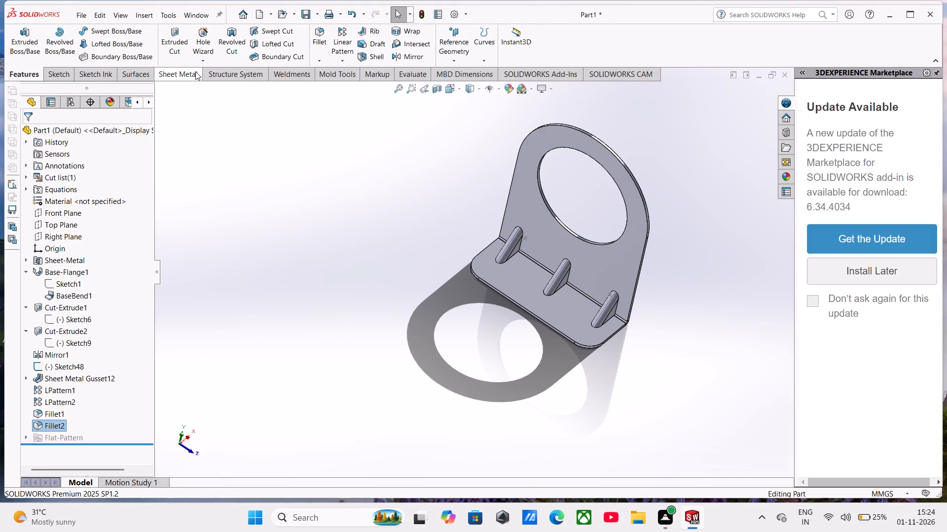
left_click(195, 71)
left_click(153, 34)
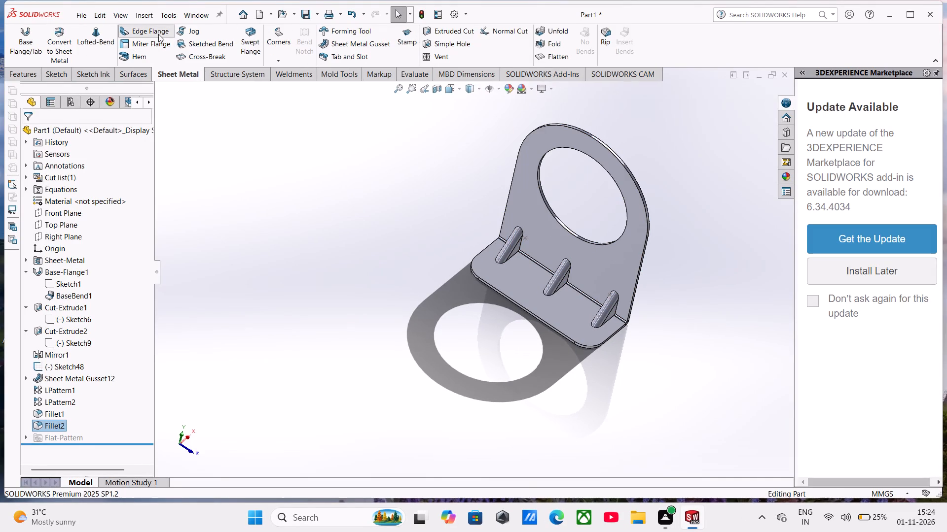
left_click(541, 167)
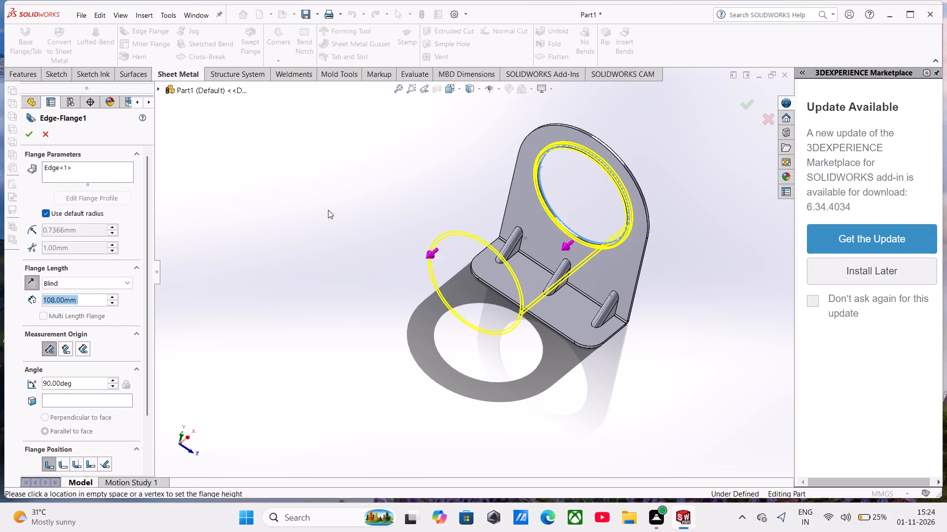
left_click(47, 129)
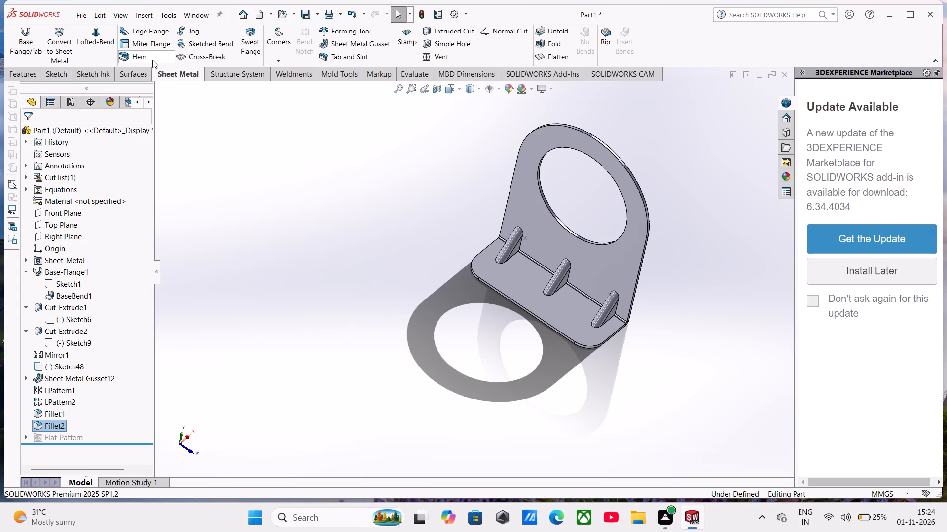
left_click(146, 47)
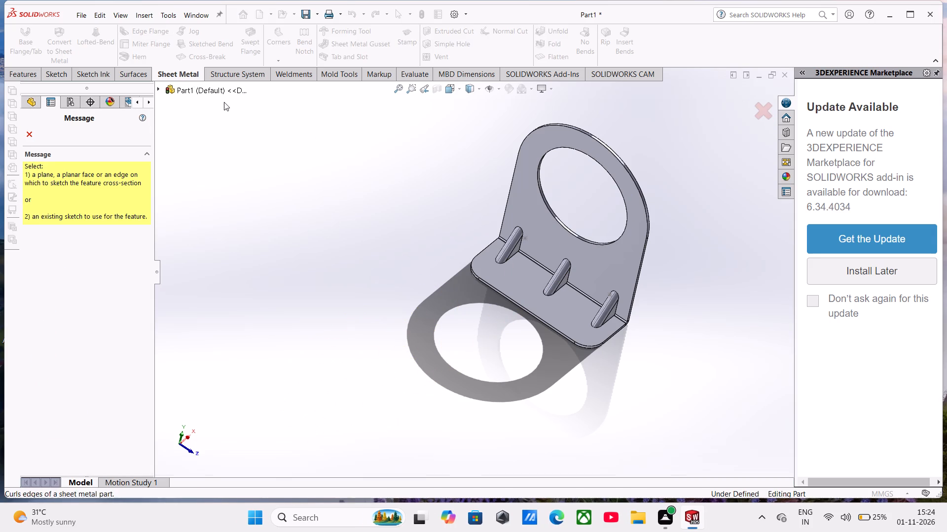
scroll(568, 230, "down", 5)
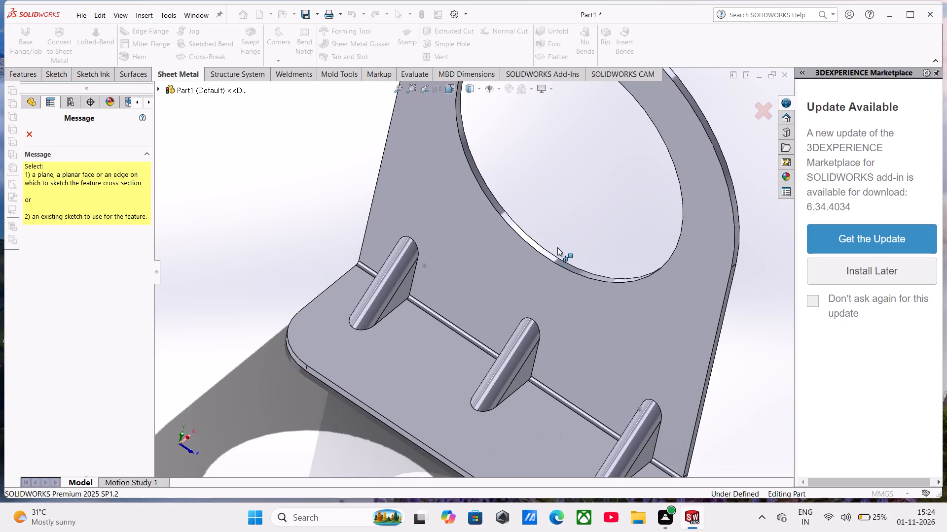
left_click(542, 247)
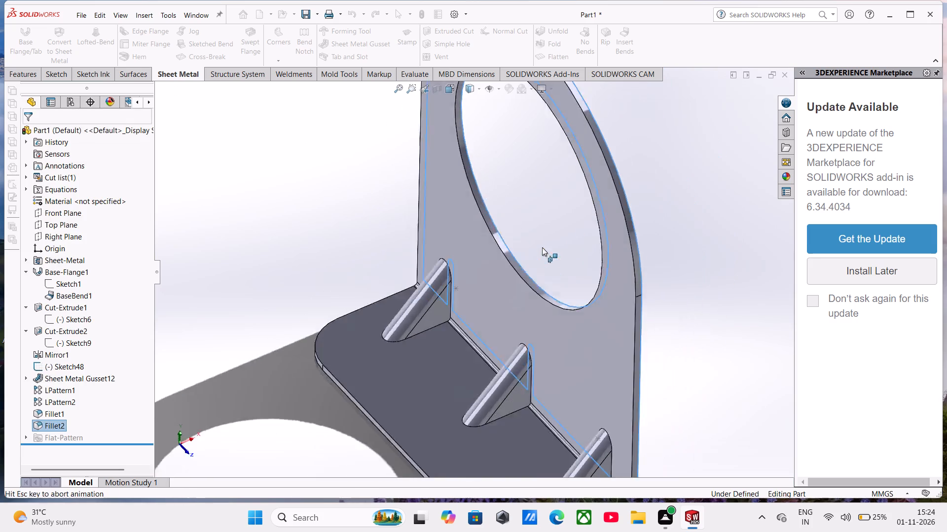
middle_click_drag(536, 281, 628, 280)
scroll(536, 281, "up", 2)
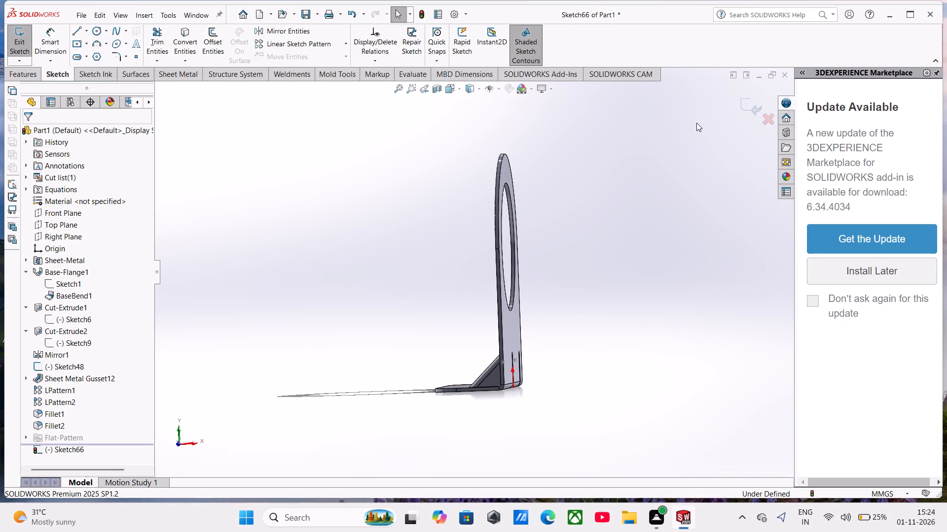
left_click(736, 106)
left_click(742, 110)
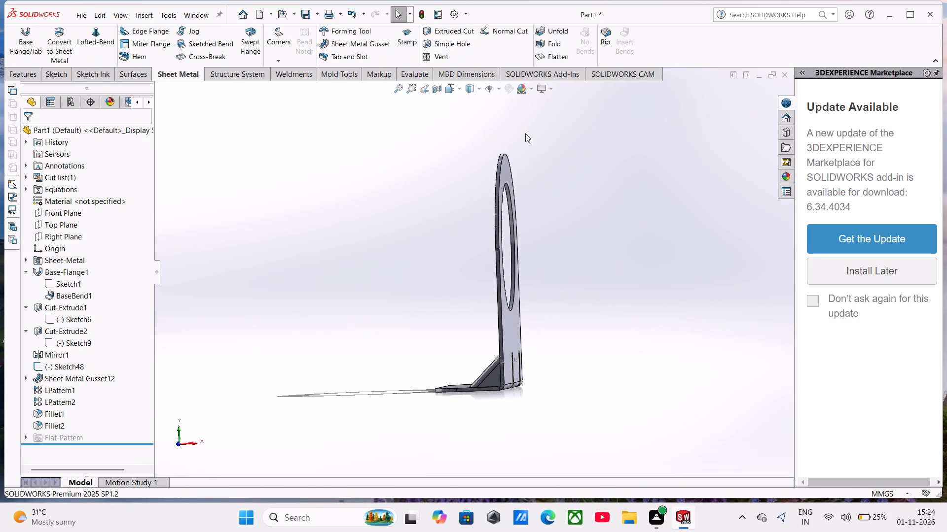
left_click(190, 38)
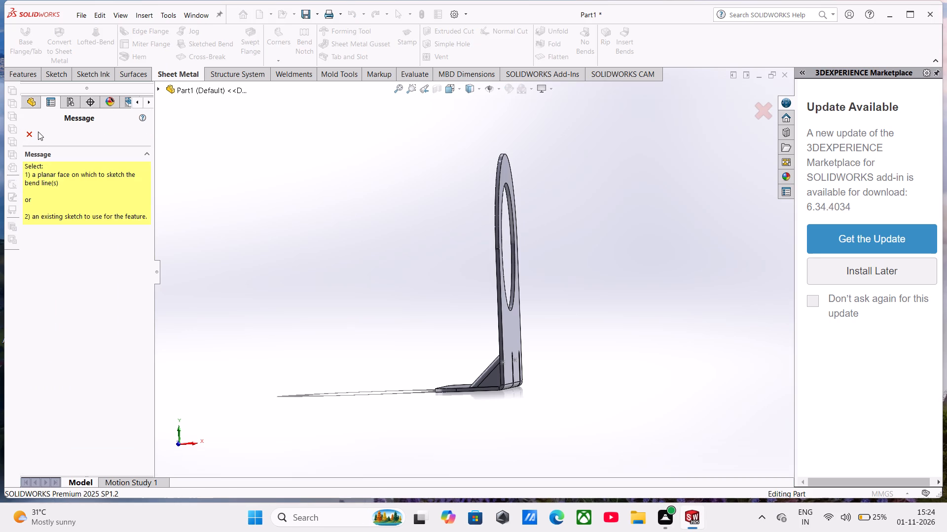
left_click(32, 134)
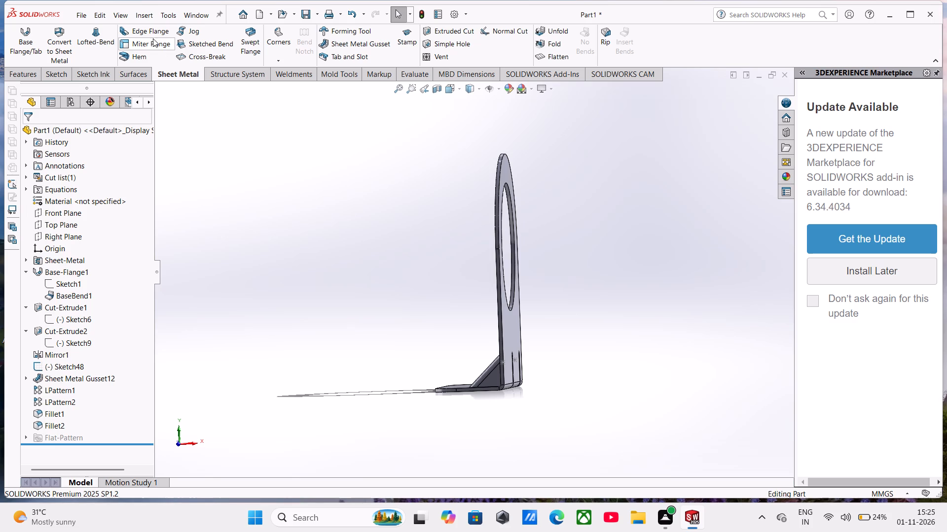
Examine the bracket's gussets, hole and base underside from several angles.
middle_click_drag(465, 172, 246, 286)
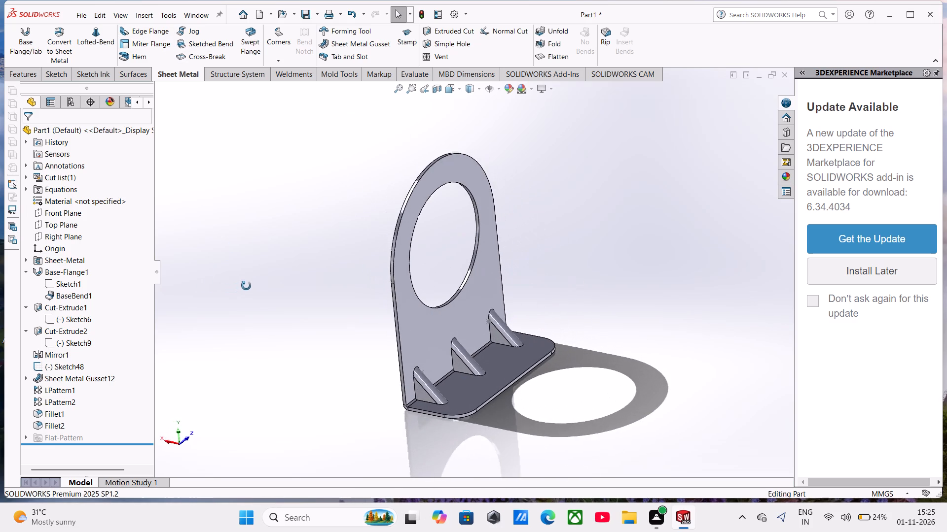
middle_click_drag(246, 286, 240, 273)
scroll(240, 273, "up", 1)
middle_click_drag(332, 270, 349, 297)
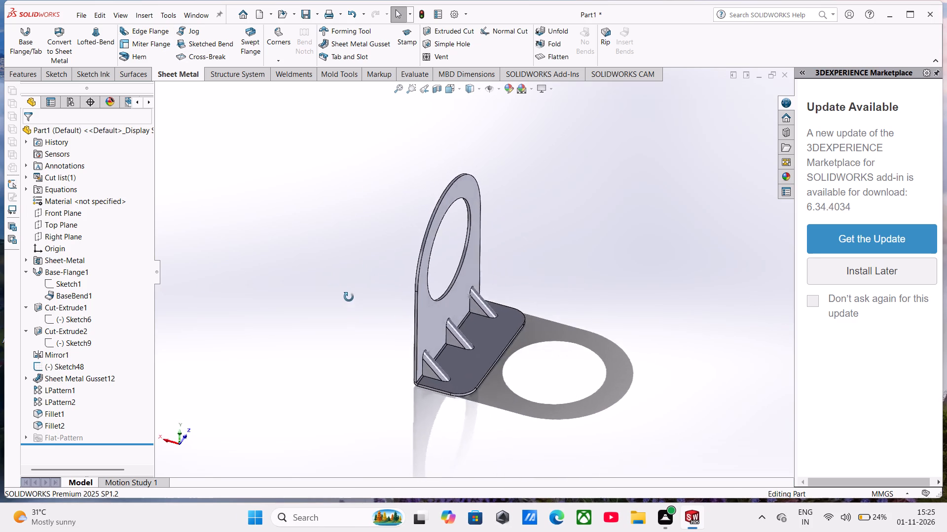
middle_click_drag(349, 297, 312, 97)
middle_click_drag(424, 299, 423, 311)
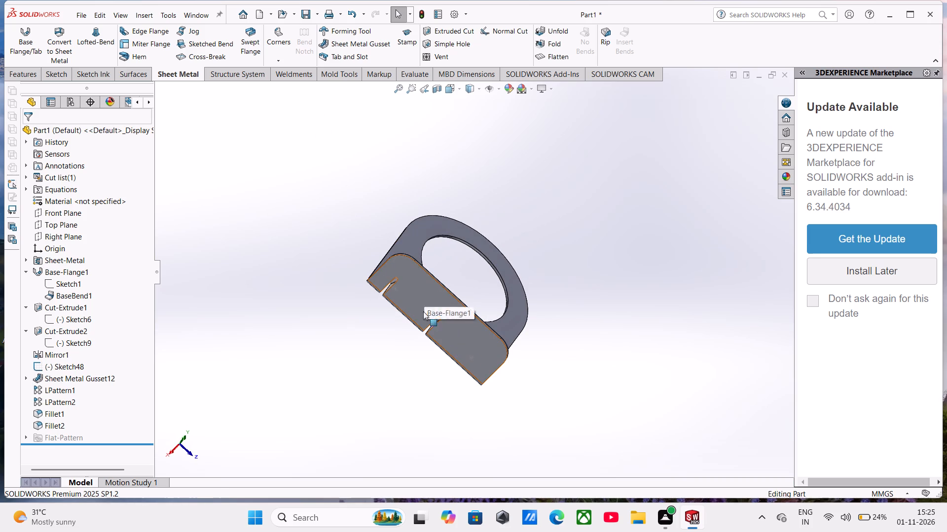
middle_click_drag(423, 311, 394, 233)
scroll(422, 323, "up", 1)
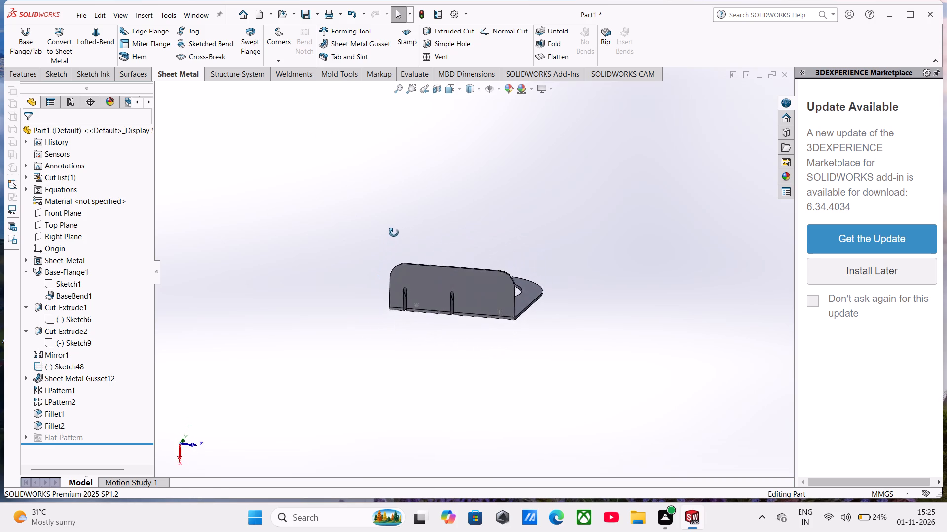
middle_click_drag(394, 233, 385, 358)
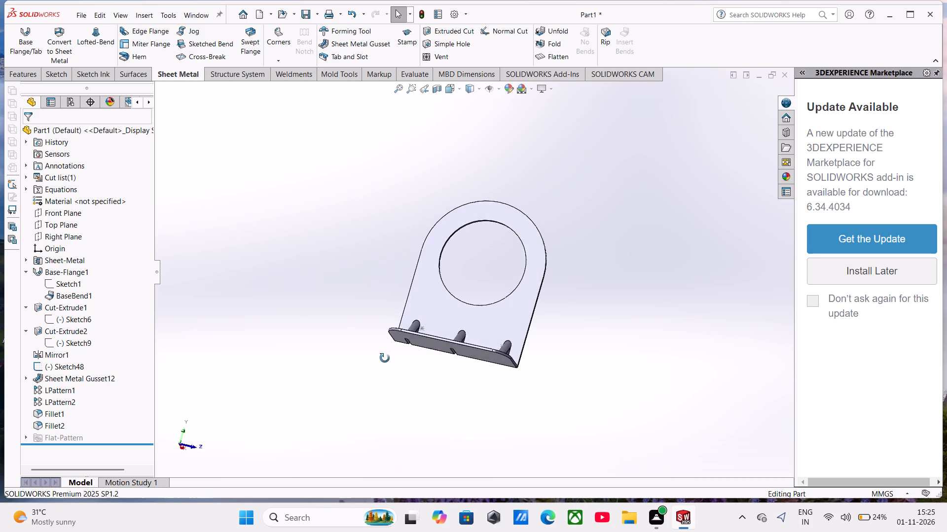
middle_click_drag(385, 358, 346, 375)
scroll(346, 378, "up", 1)
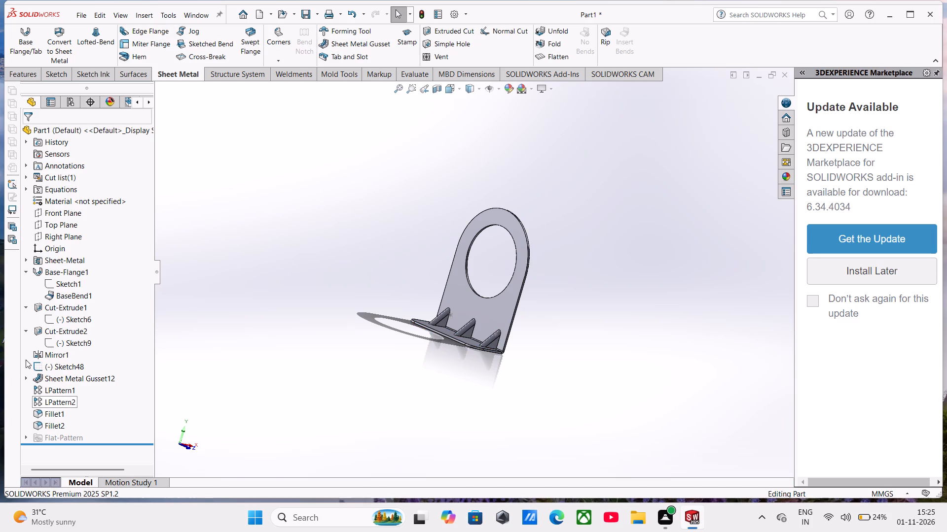
Delete the second linear pattern, LPattern2, which holds the third gusset near the bracket's end.
right_click(53, 403)
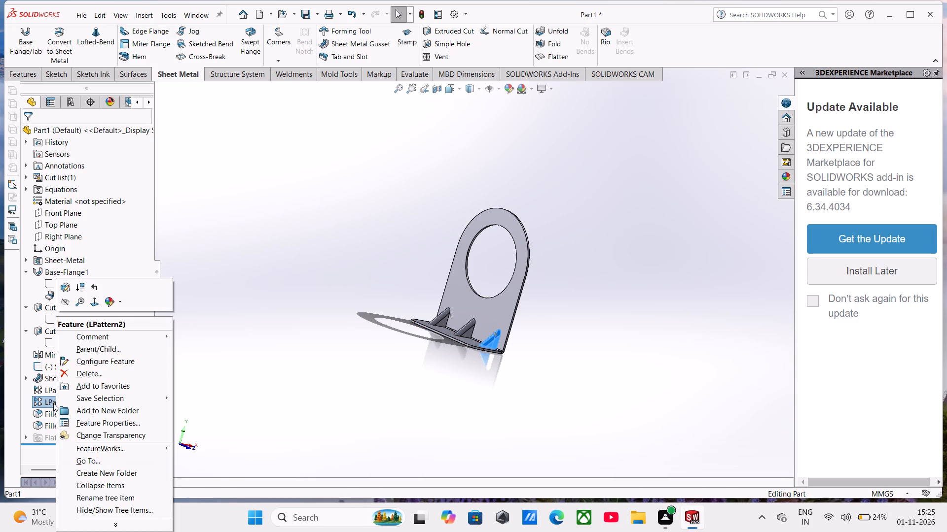
left_click(68, 373)
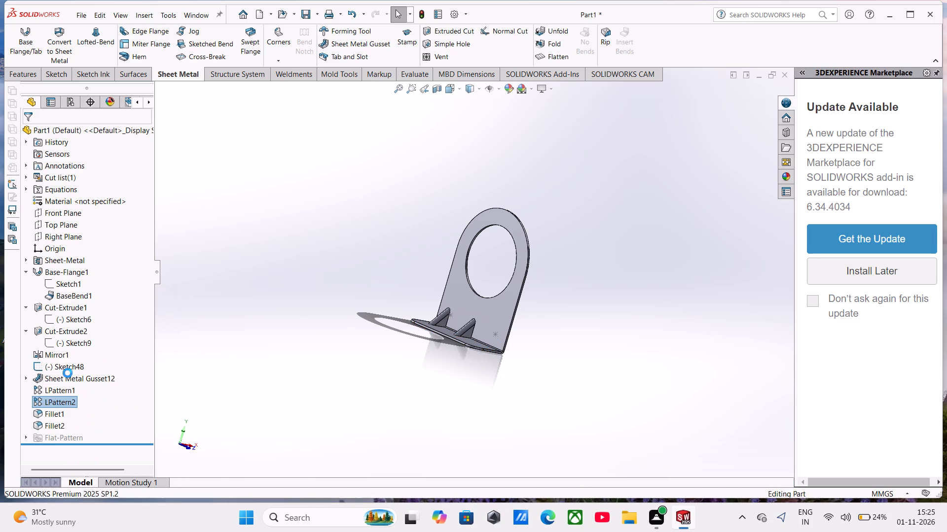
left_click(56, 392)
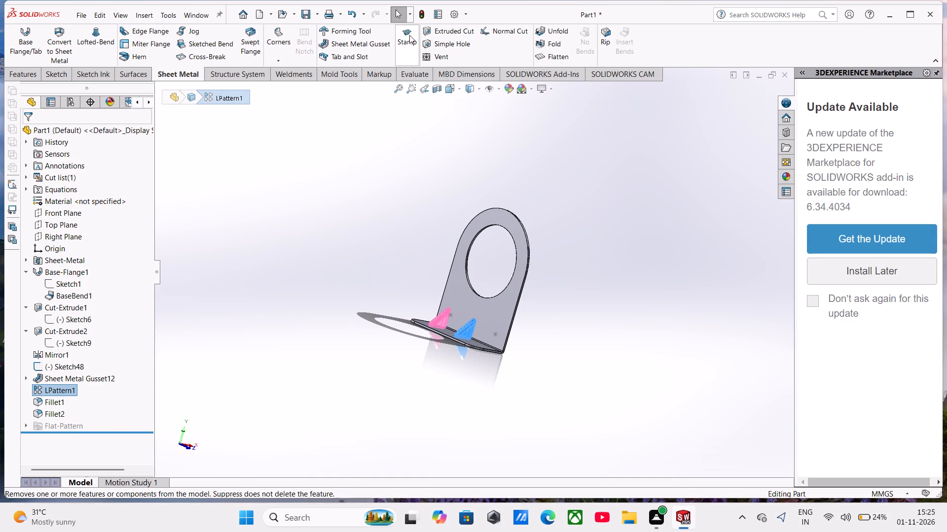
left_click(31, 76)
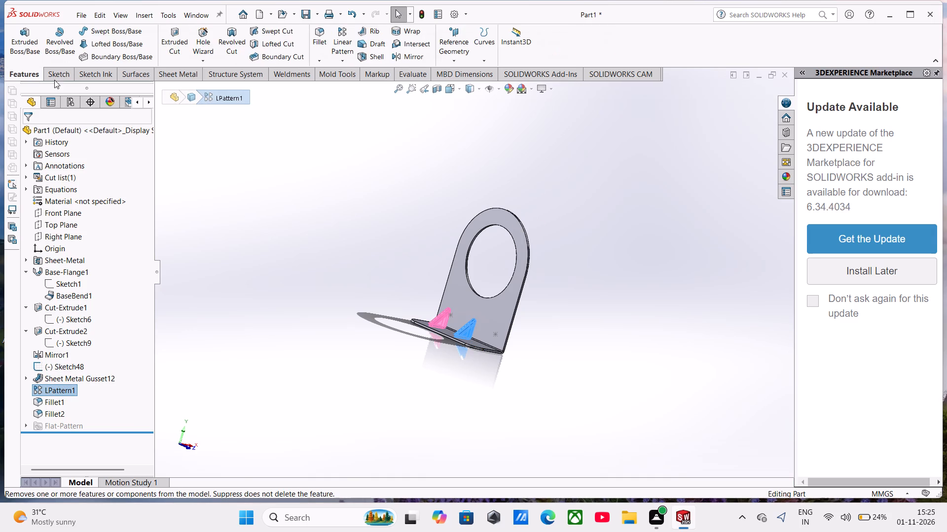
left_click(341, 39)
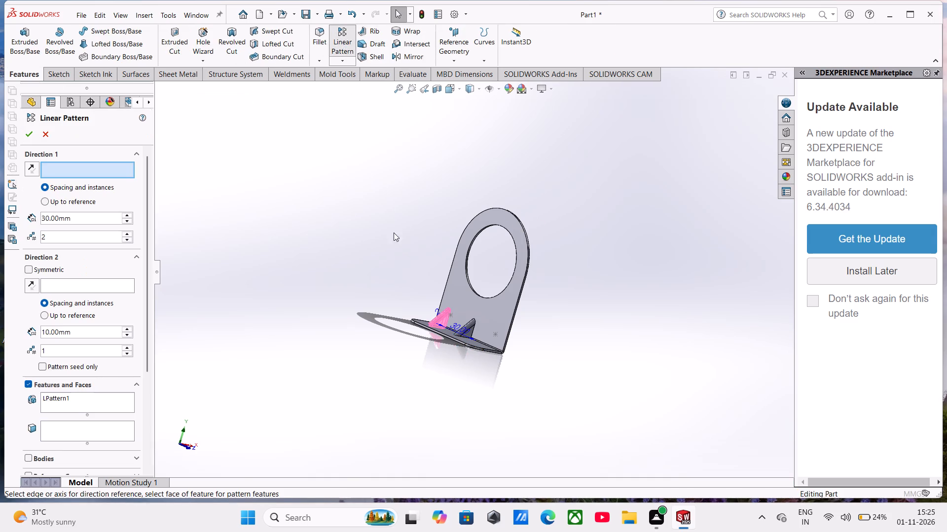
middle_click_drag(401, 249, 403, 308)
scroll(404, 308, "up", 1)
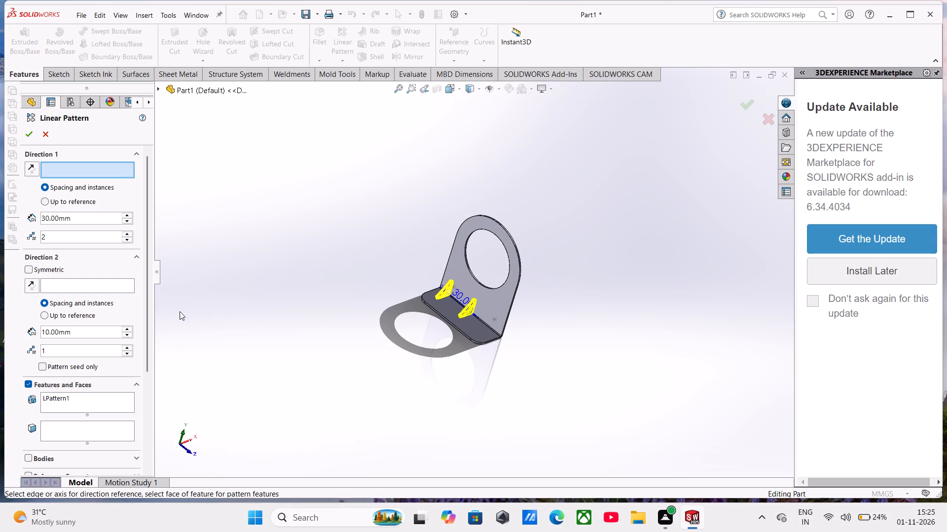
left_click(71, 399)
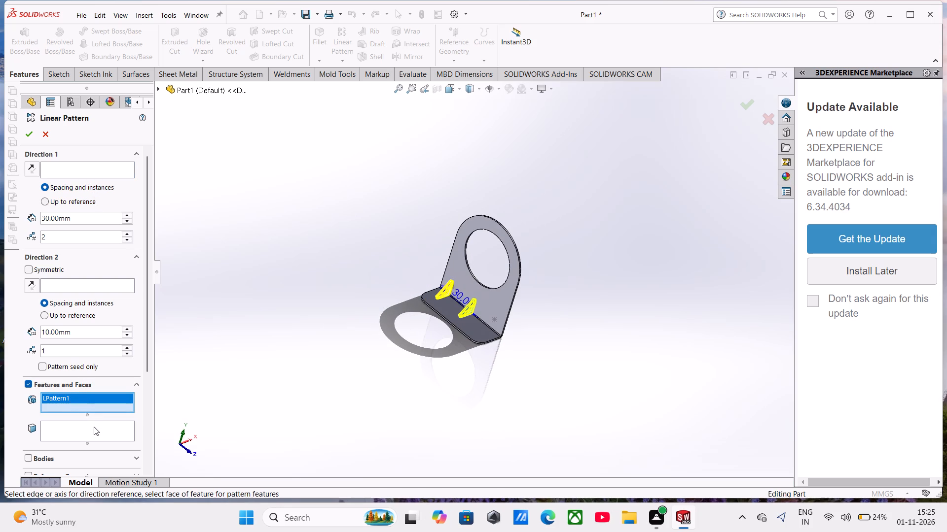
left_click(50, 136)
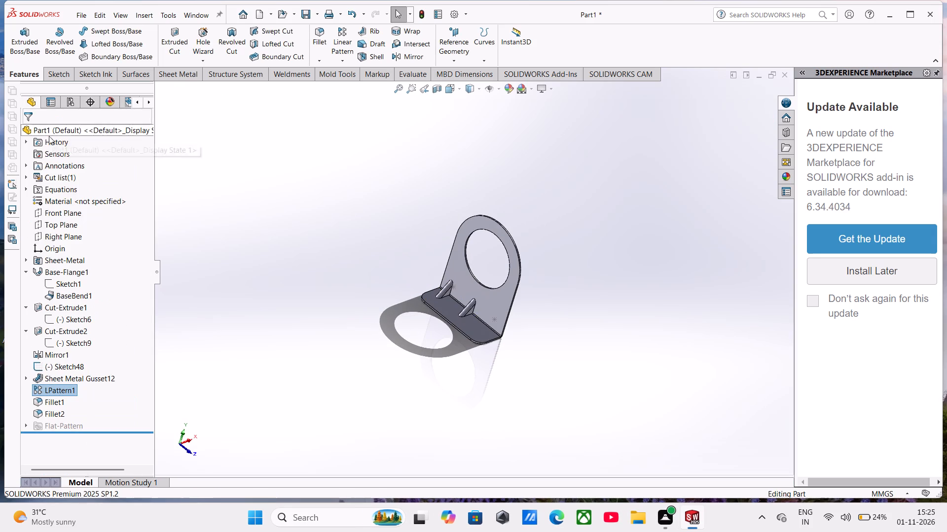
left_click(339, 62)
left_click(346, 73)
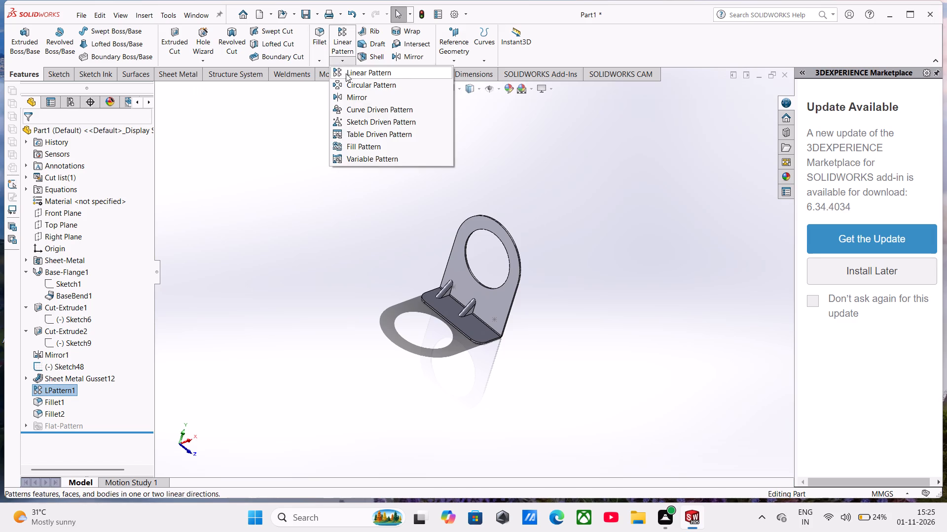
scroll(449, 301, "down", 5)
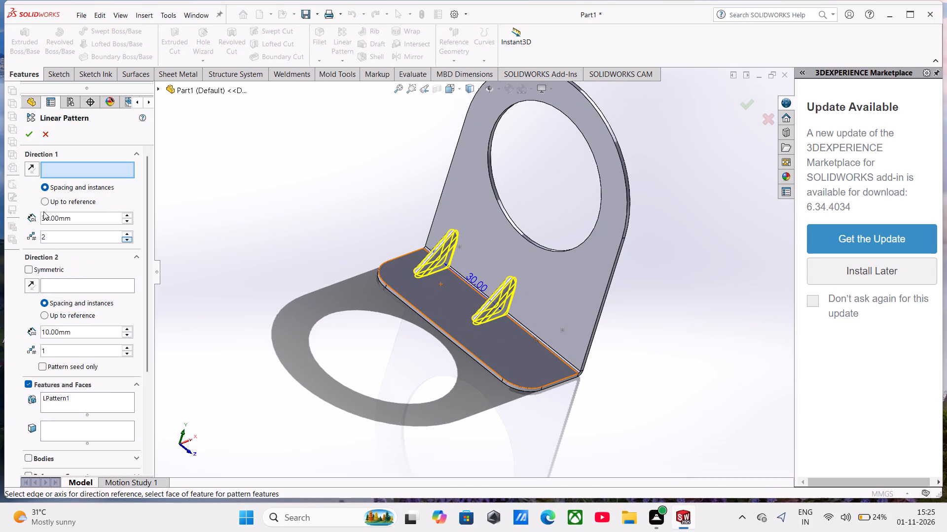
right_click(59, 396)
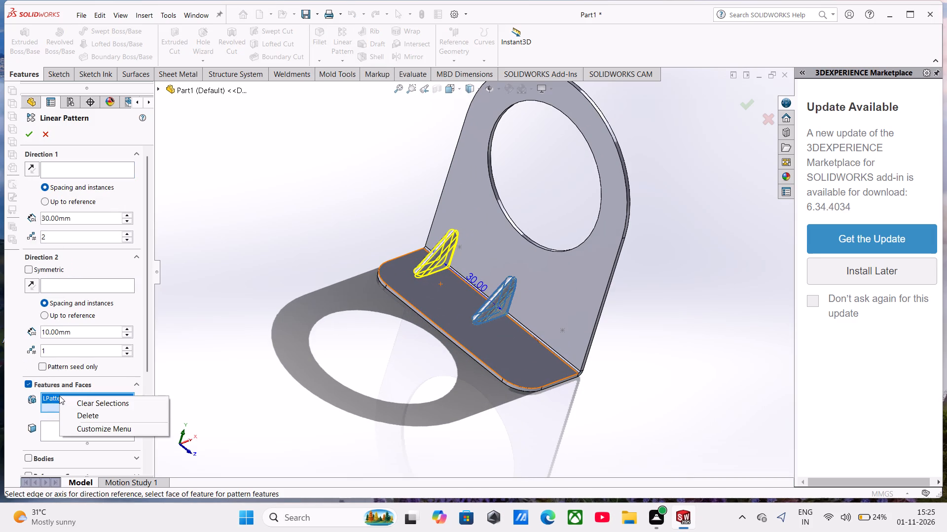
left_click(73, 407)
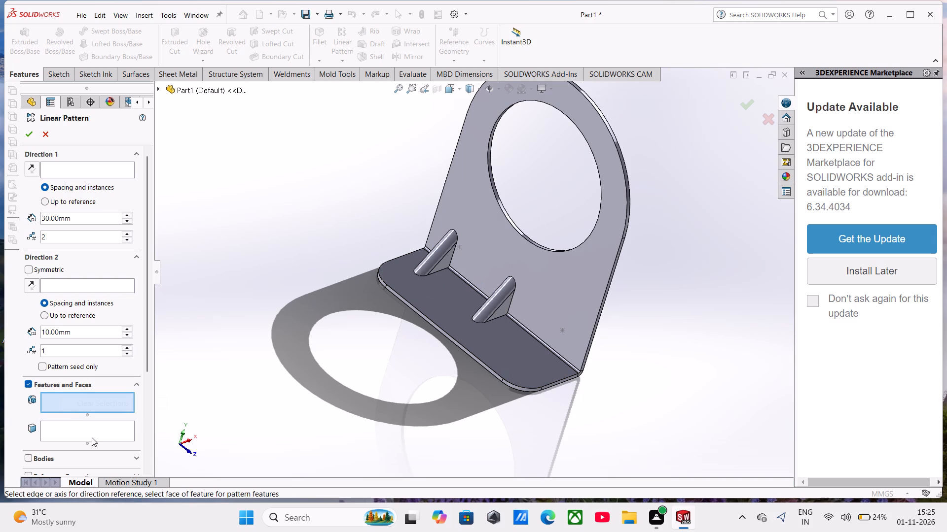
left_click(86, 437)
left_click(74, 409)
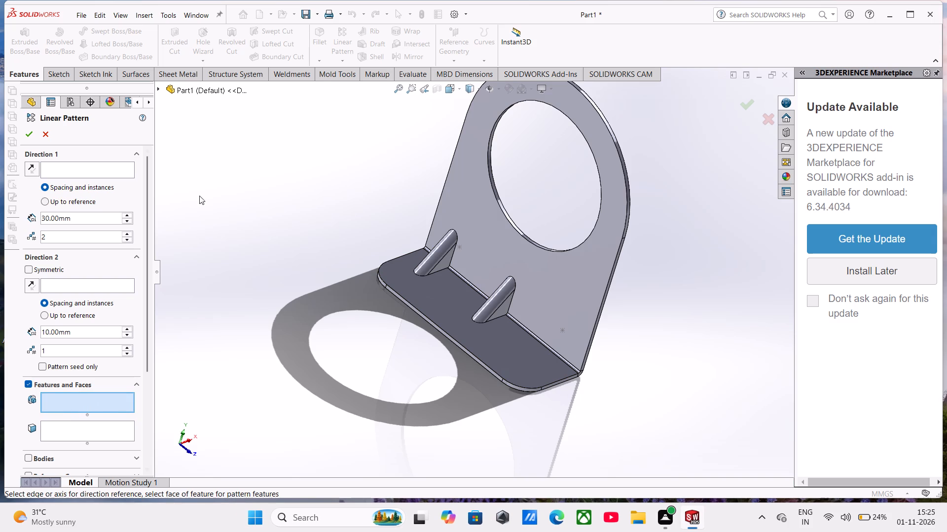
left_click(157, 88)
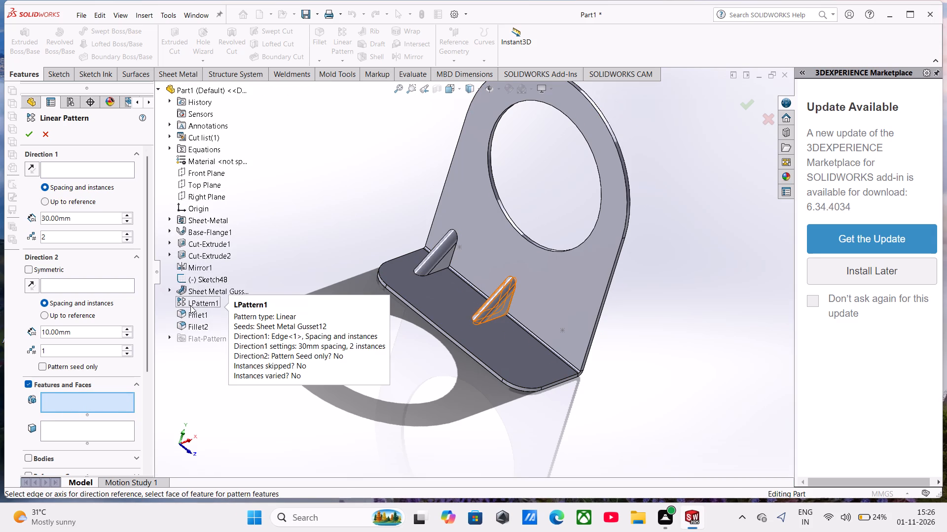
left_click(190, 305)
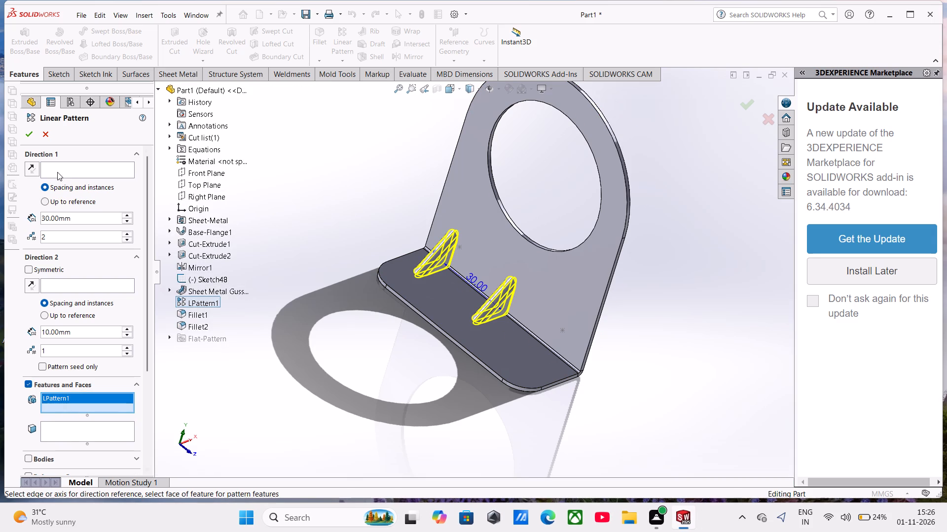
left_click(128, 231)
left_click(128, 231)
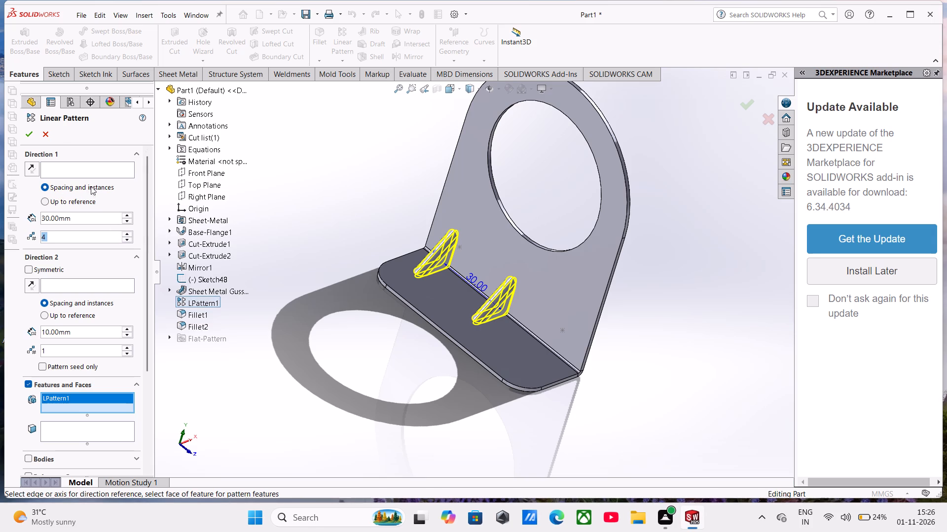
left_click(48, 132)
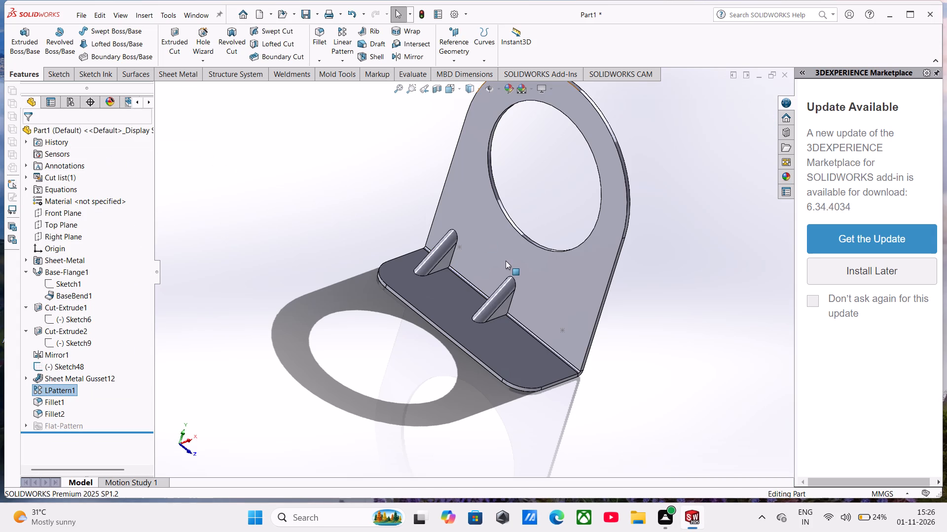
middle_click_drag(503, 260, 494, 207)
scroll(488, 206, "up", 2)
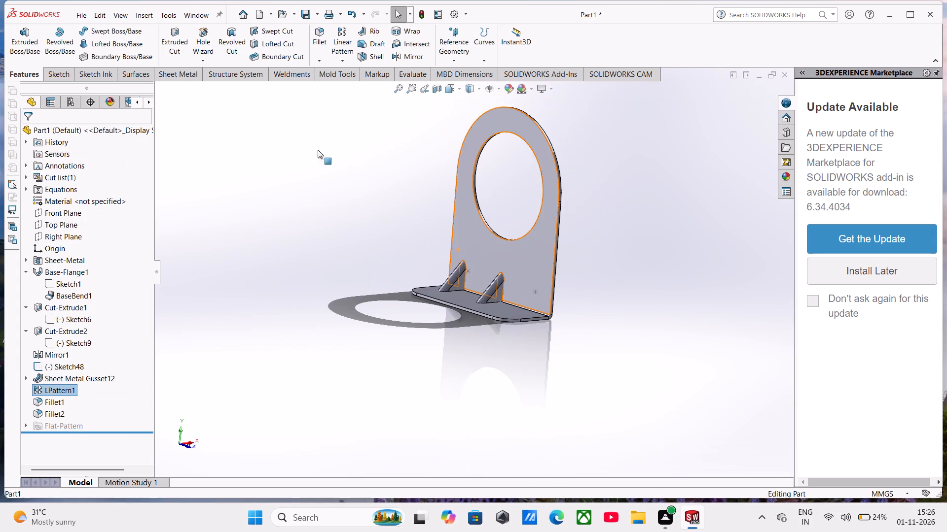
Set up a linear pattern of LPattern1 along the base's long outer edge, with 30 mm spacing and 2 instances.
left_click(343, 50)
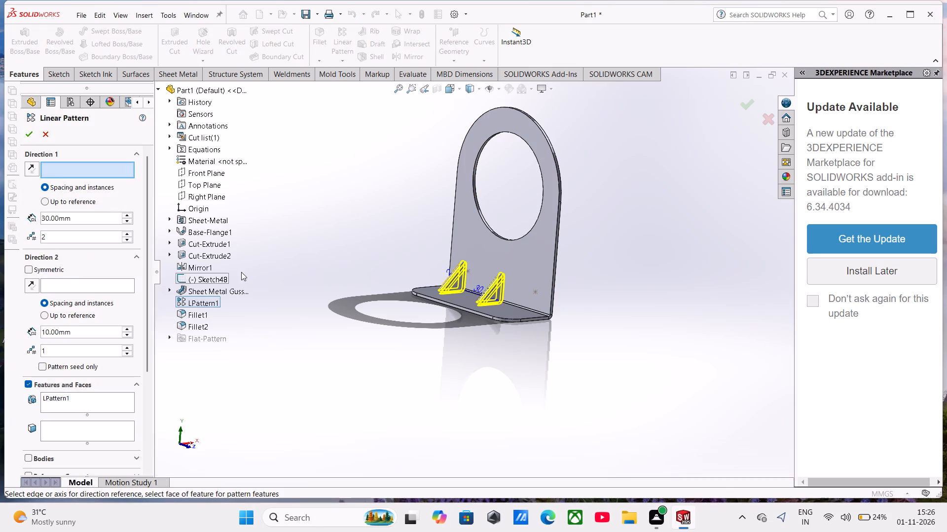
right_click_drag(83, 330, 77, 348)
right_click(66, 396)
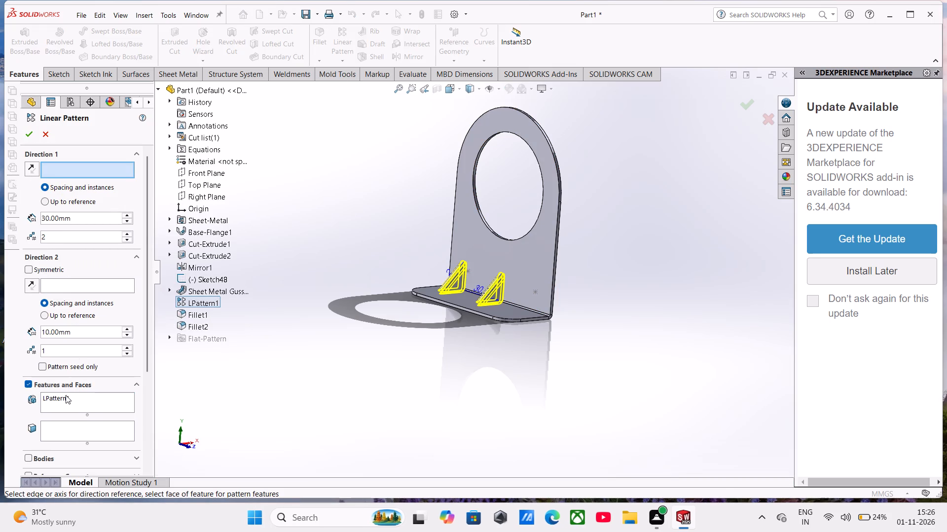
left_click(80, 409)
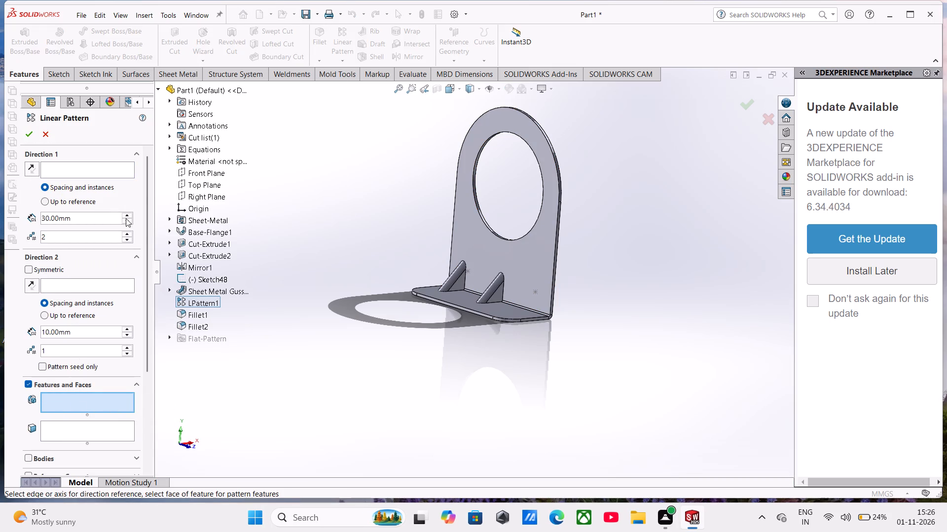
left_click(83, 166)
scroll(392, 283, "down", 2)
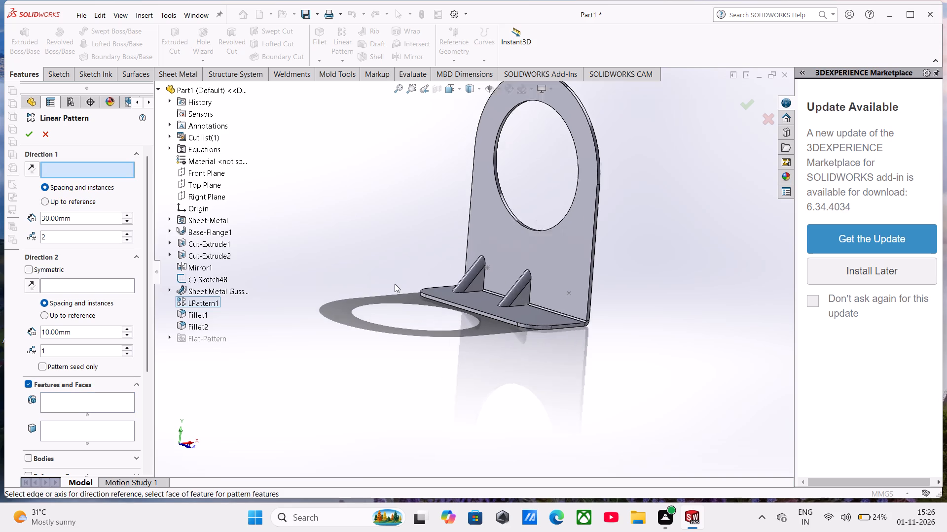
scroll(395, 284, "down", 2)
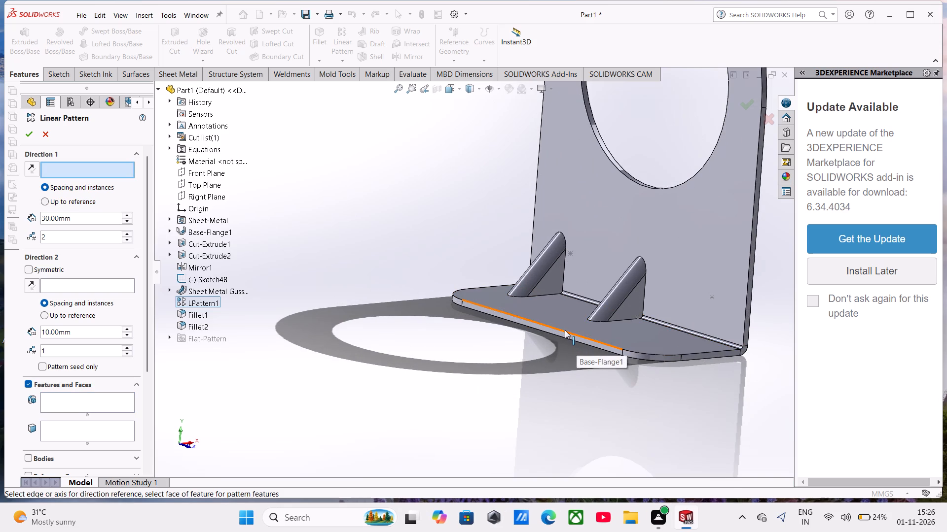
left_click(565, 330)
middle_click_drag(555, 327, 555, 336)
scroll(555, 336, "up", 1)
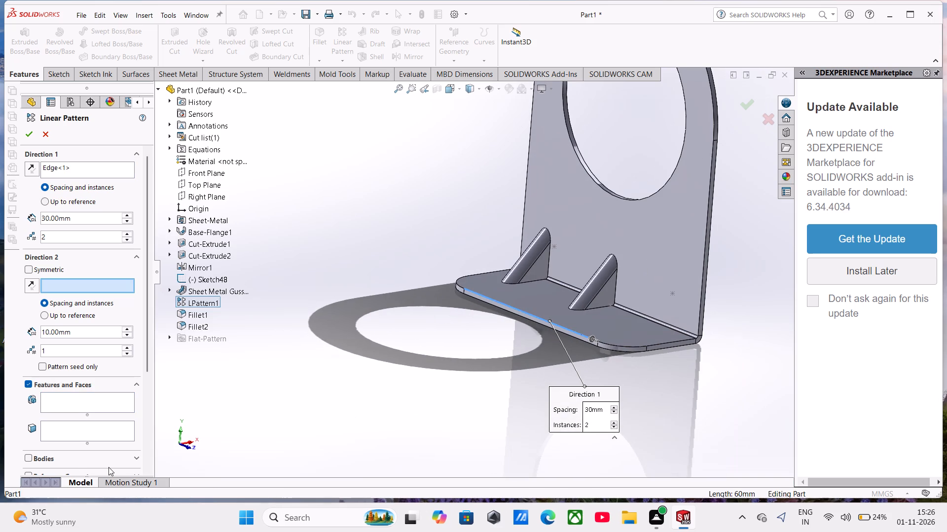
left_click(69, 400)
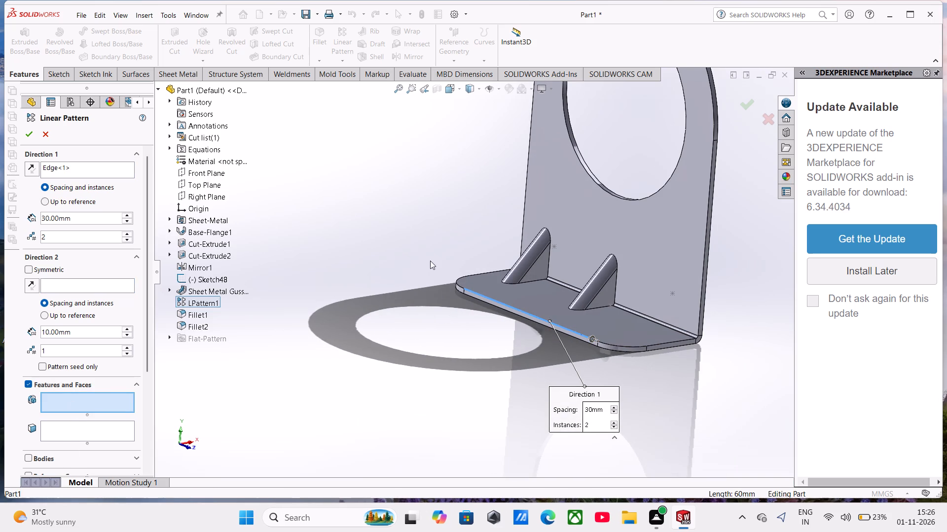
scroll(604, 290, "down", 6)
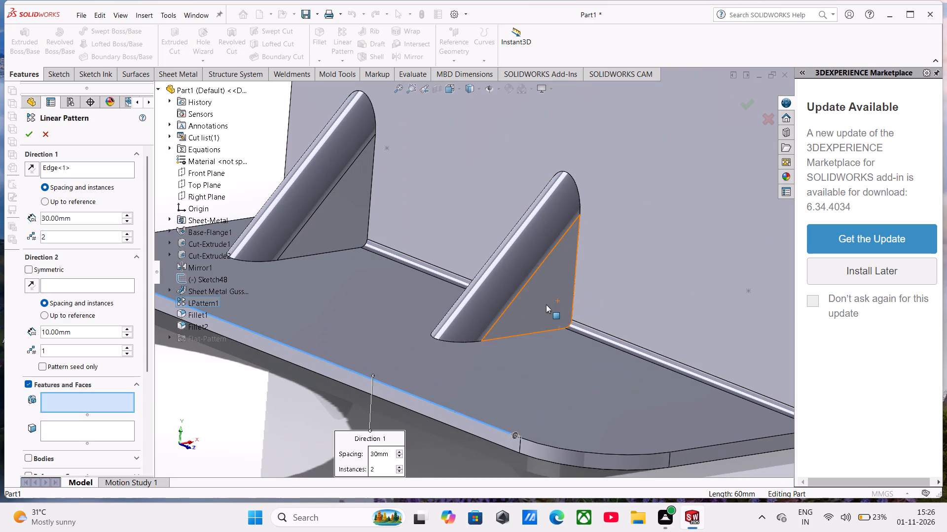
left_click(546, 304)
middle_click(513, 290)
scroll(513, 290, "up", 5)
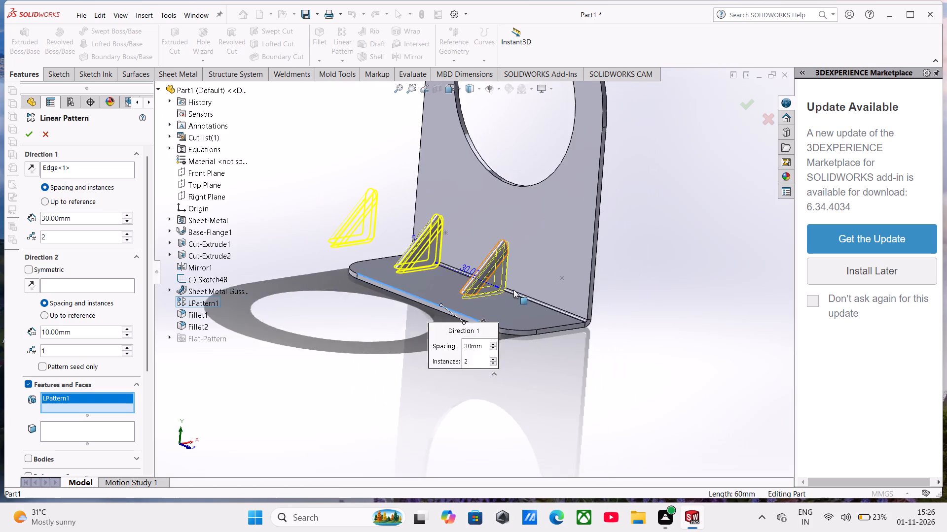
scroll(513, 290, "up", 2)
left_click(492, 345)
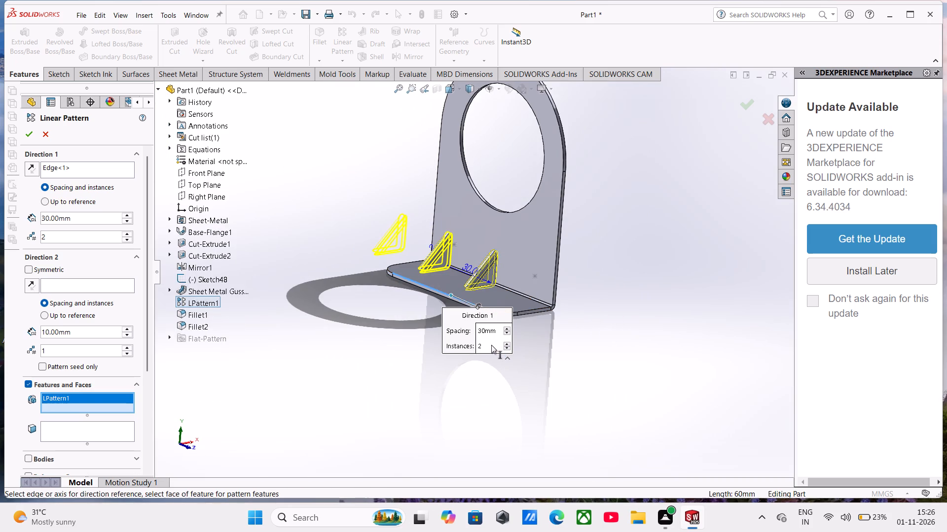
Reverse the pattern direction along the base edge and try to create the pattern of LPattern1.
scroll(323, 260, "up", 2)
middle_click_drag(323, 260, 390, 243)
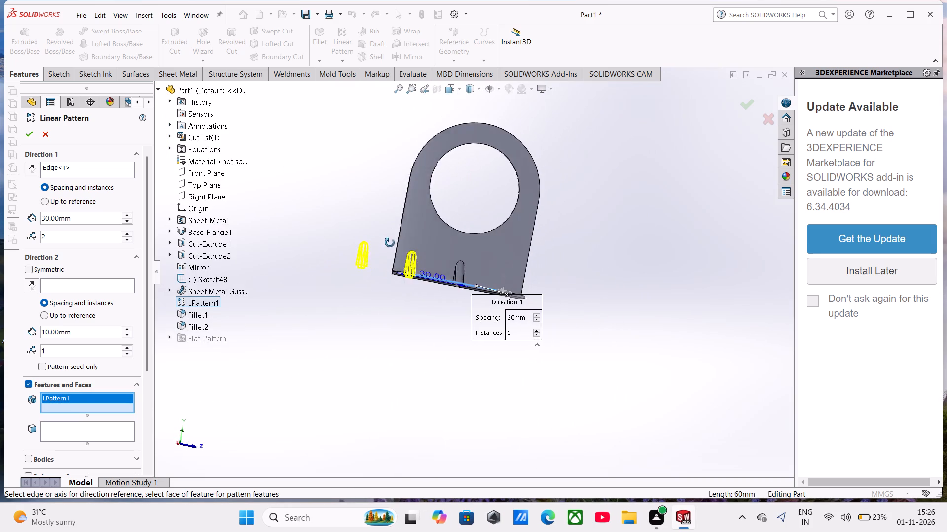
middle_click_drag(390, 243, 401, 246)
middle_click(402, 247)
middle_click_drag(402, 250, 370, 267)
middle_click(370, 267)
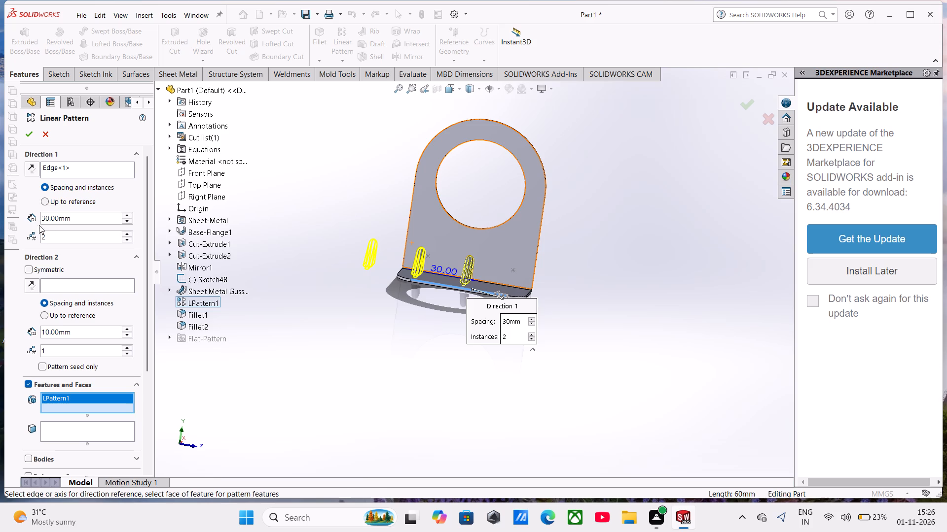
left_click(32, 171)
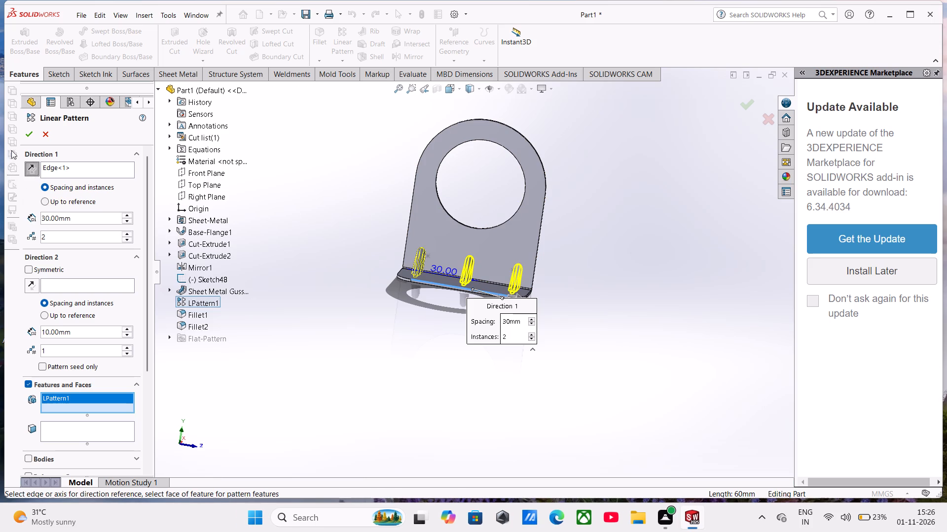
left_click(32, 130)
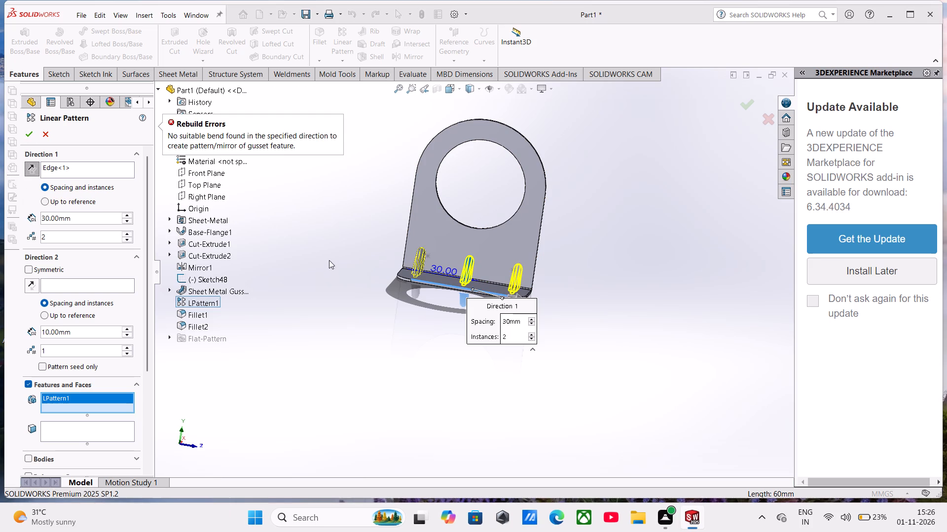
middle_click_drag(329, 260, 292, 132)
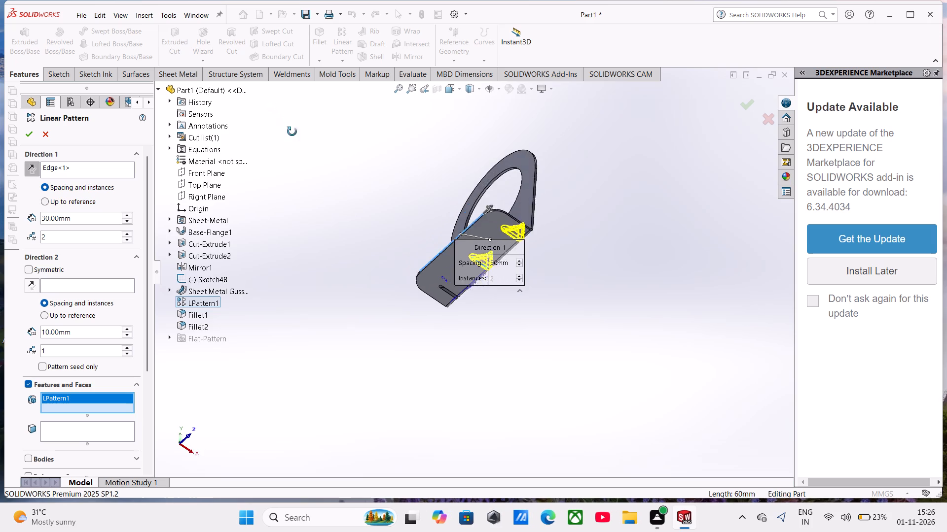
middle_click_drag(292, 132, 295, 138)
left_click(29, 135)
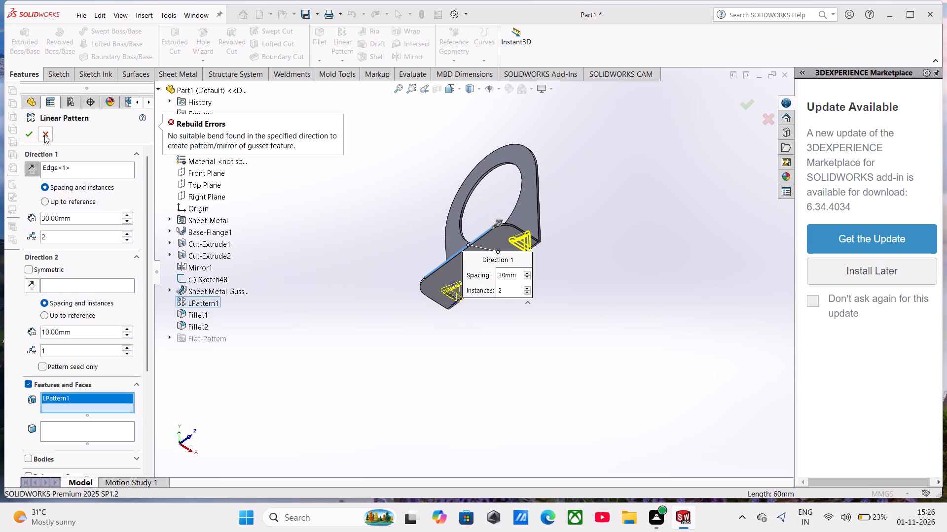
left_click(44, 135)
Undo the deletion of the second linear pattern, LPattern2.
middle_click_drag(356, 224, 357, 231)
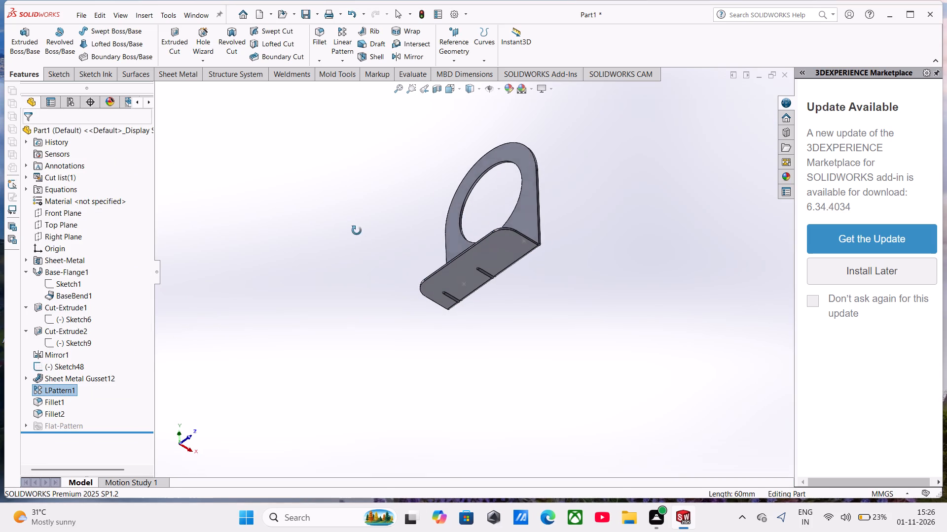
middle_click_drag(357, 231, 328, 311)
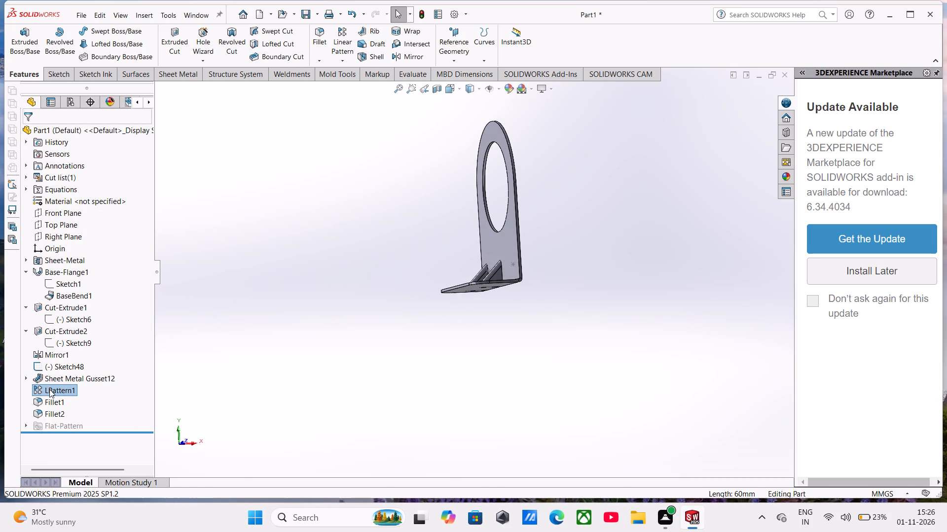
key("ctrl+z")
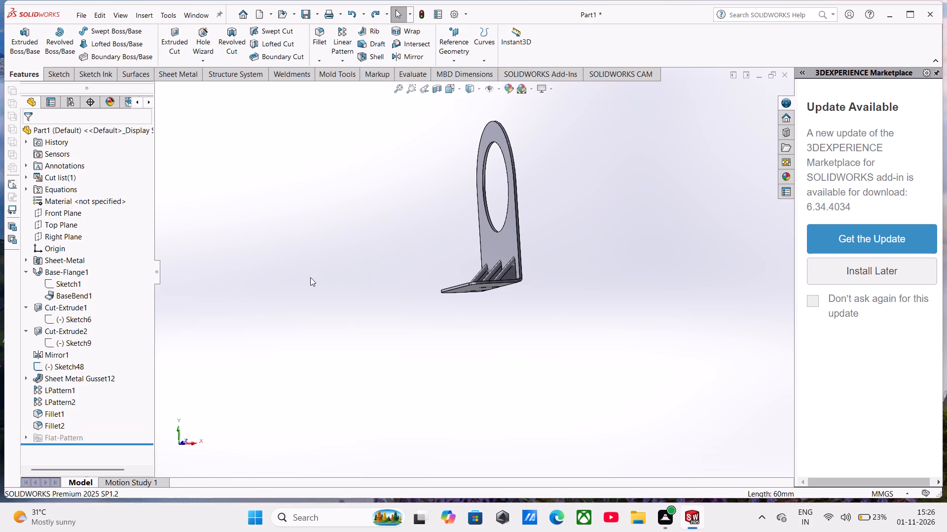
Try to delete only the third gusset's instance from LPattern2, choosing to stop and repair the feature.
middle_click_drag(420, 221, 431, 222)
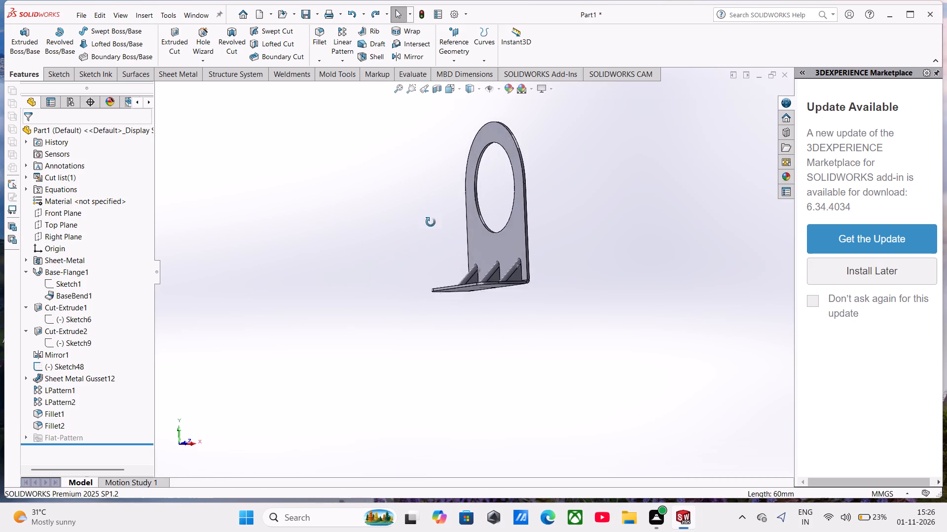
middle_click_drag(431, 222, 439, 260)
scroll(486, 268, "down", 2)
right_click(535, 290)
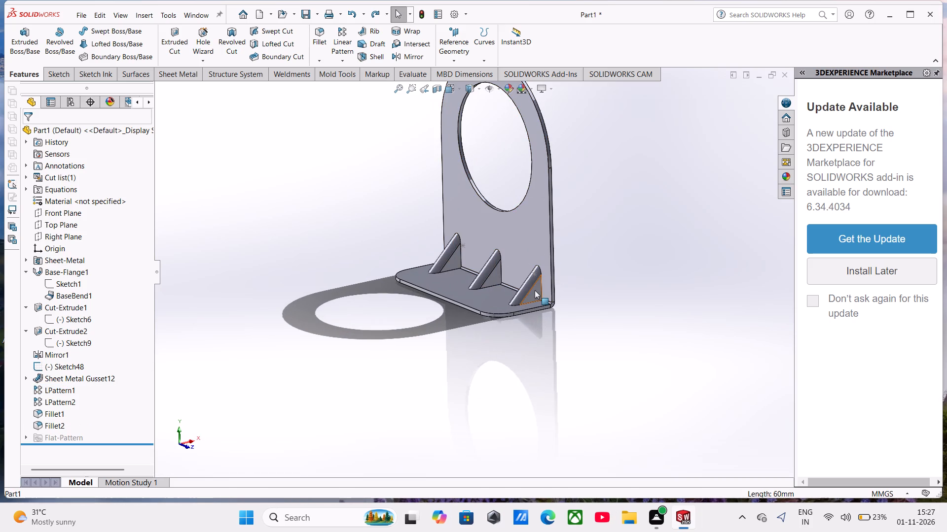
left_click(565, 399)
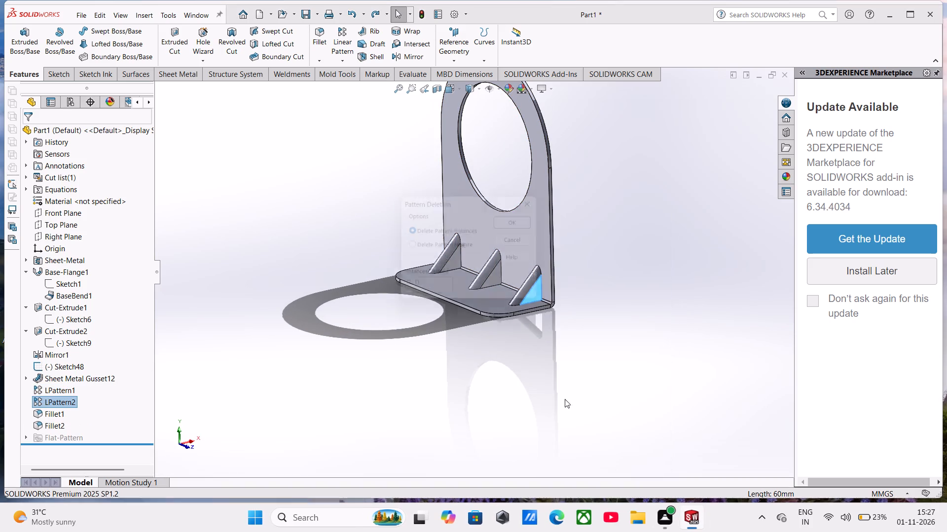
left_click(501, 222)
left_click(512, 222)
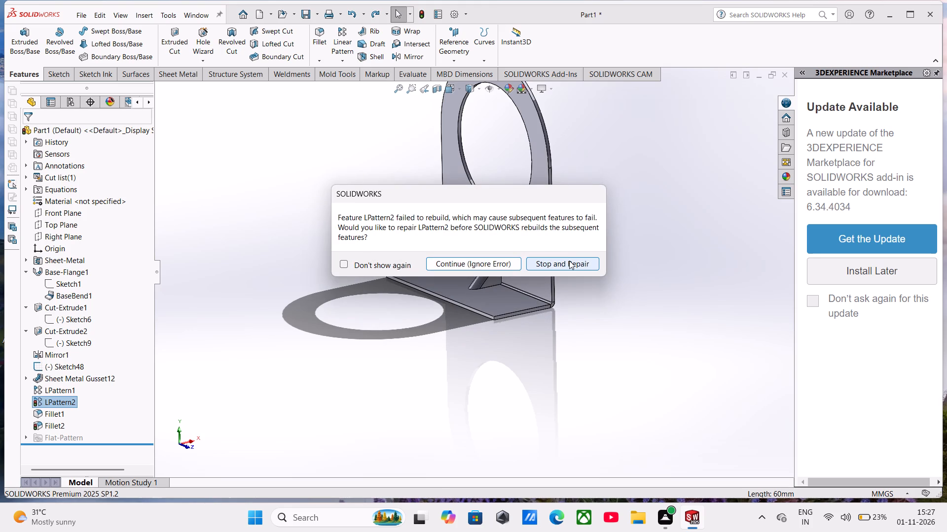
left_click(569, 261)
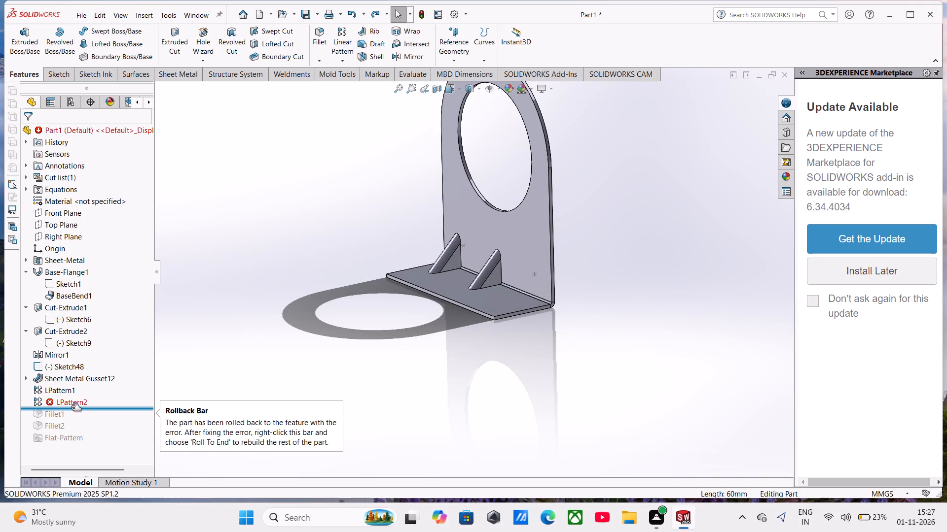
Delete the LPattern2 feature and roll the part forward past both fillets.
right_click(62, 403)
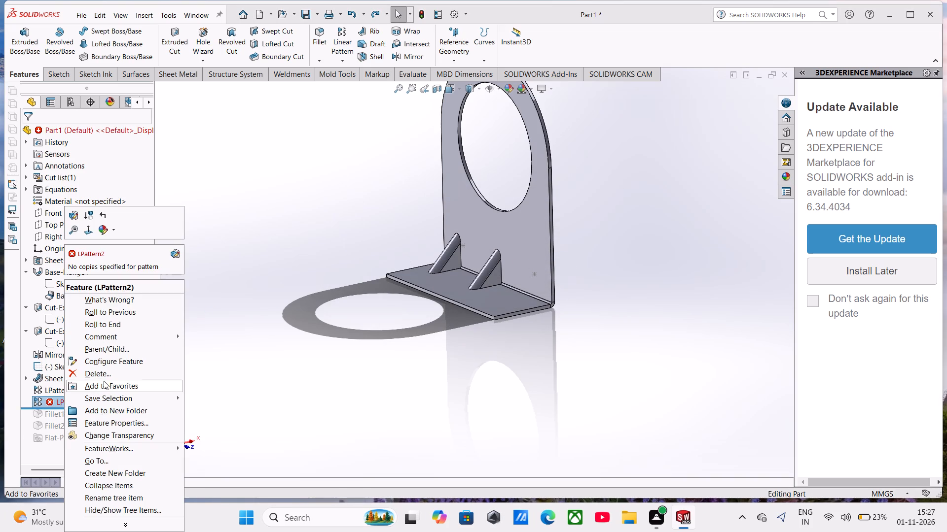
left_click(104, 374)
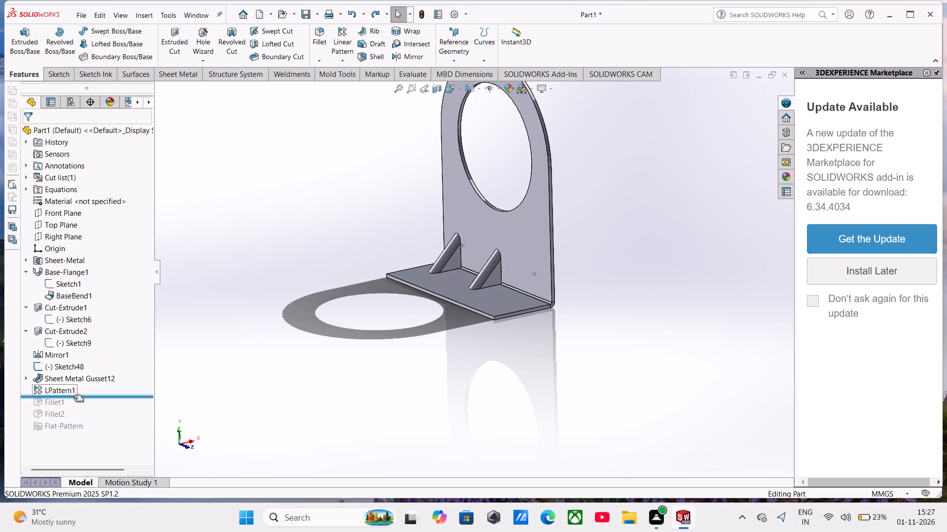
left_click_drag(74, 399, 74, 427)
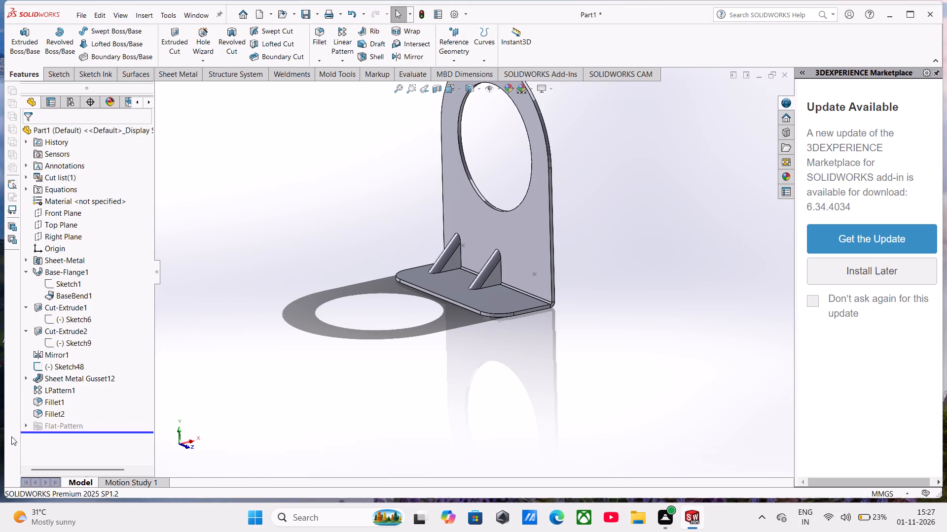
Delete the first gusset pattern, LPattern1.
right_click(45, 387)
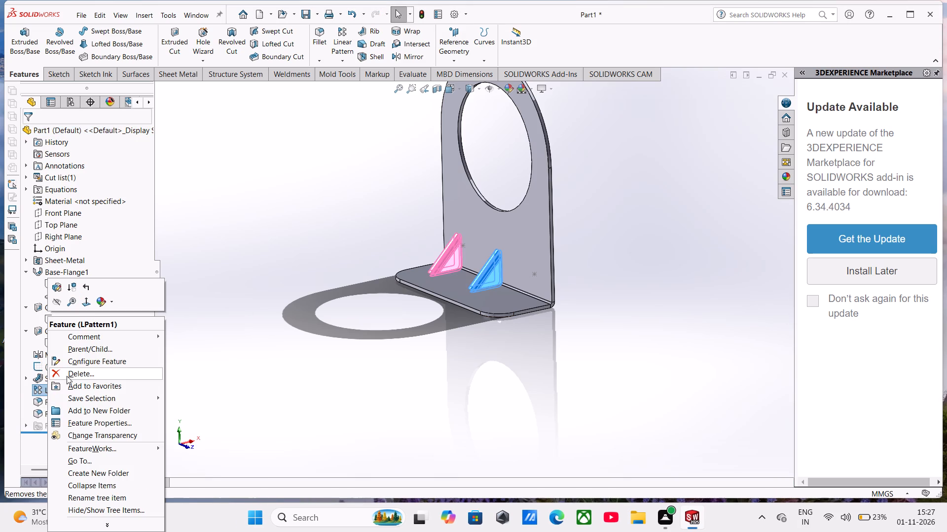
left_click(69, 374)
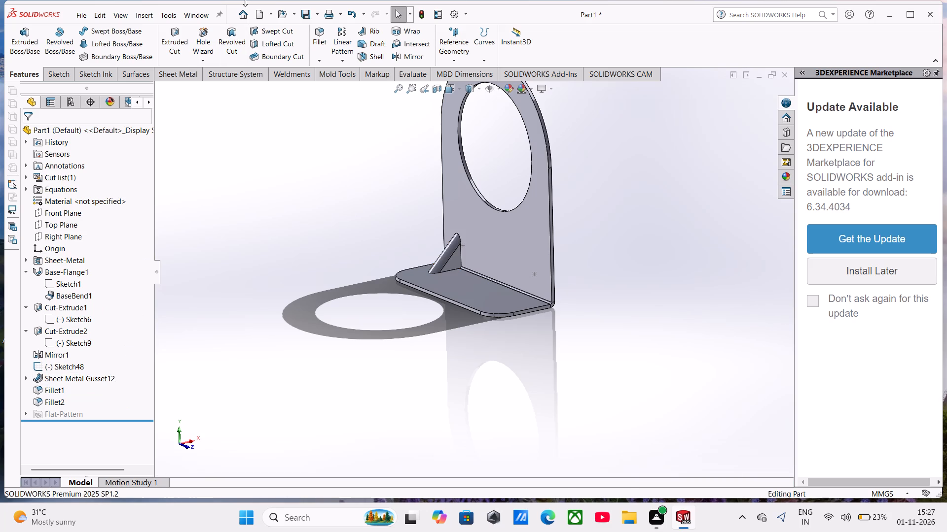
Linearly pattern Sheet Metal Gusset12 along the bottom flange's long outer edge, with 3 instances spaced 30 mm apart.
left_click(339, 62)
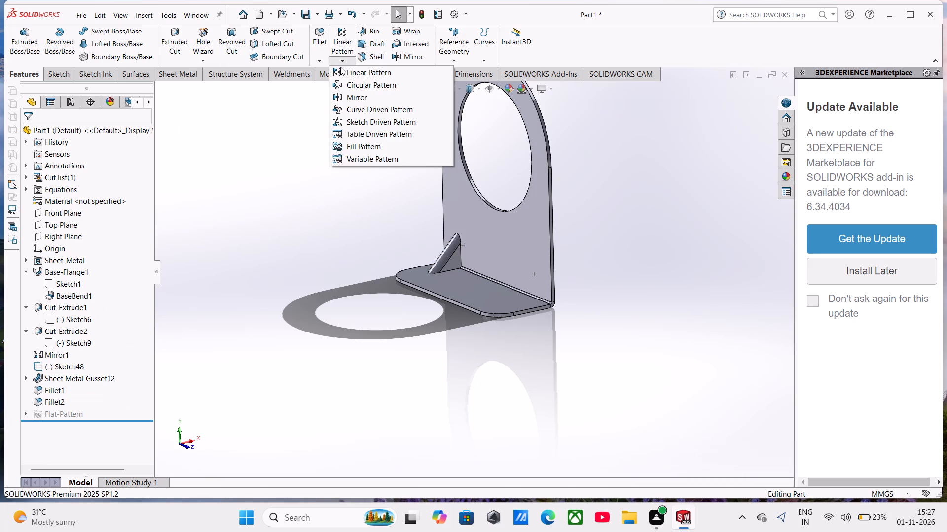
left_click(343, 71)
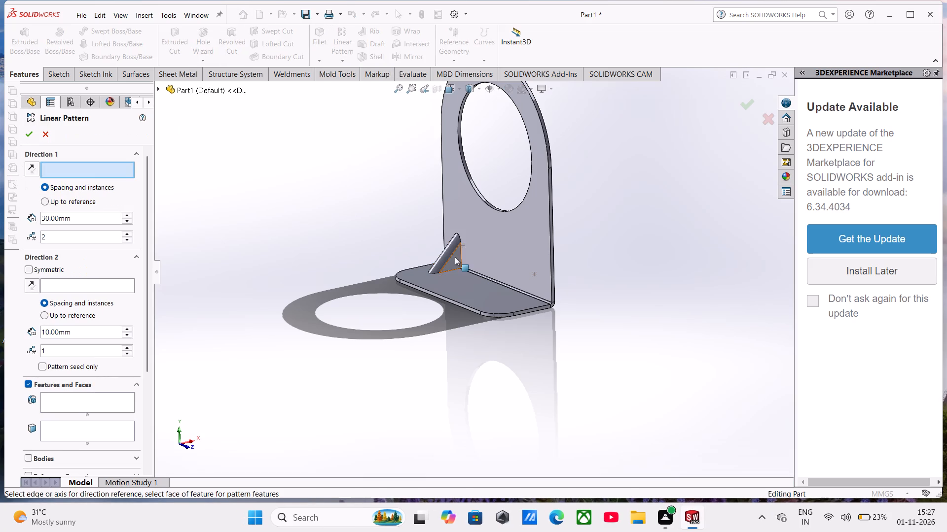
scroll(431, 287, "down", 6)
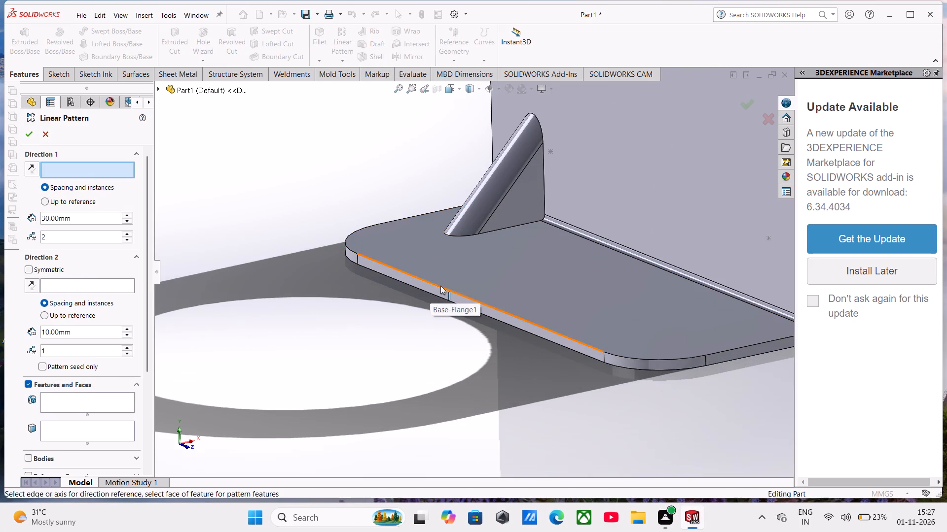
left_click(441, 288)
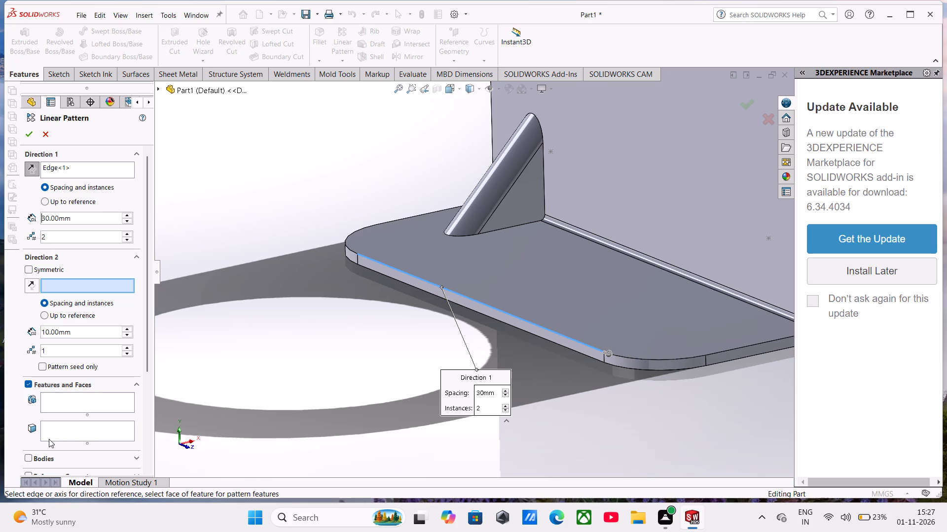
left_click(54, 399)
left_click(533, 185)
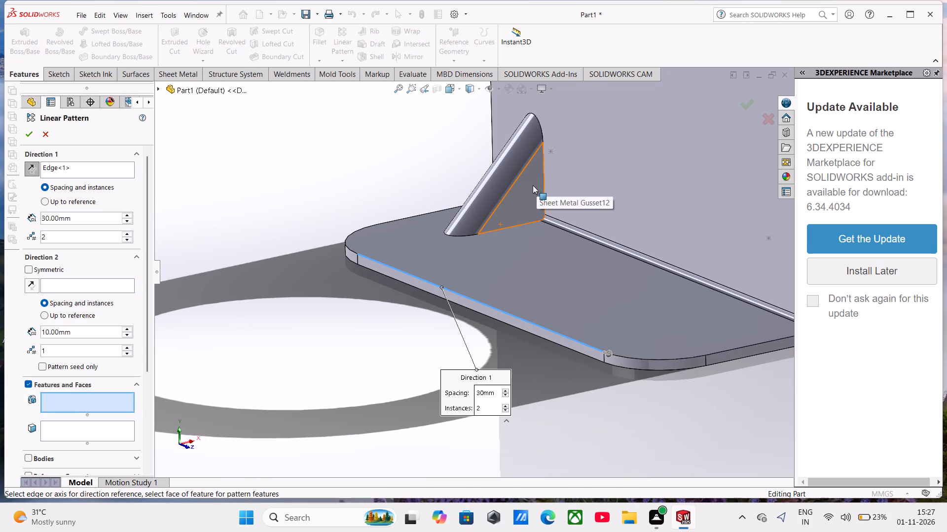
middle_click_drag(446, 171, 453, 173)
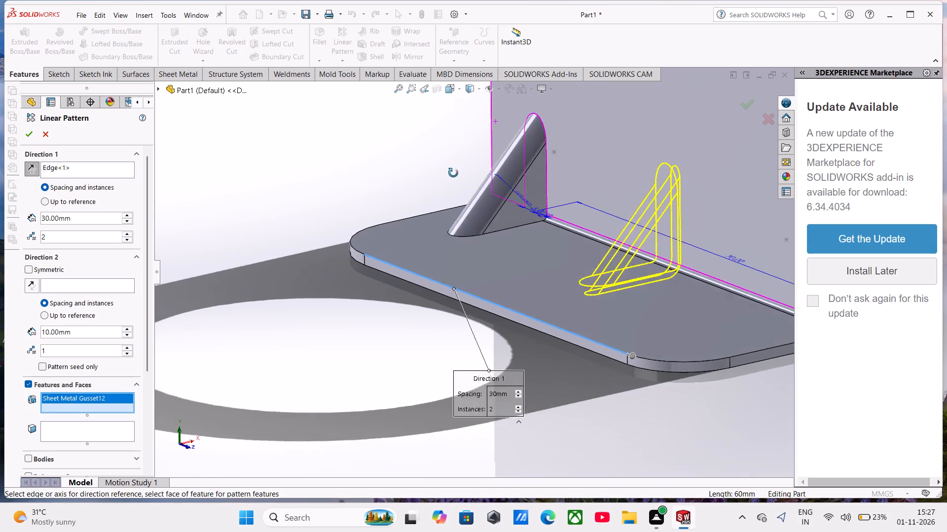
middle_click_drag(453, 173, 470, 188)
scroll(470, 188, "up", 2)
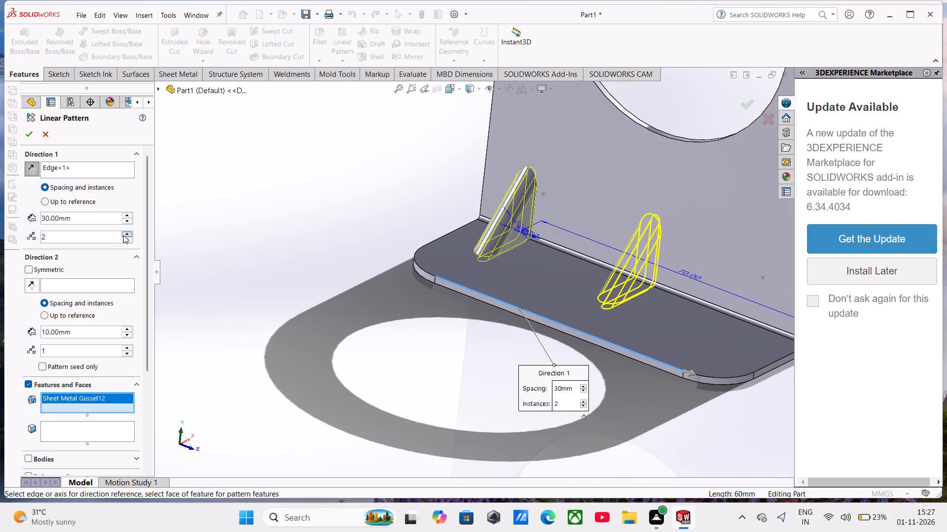
left_click(127, 234)
scroll(529, 125, "up", 2)
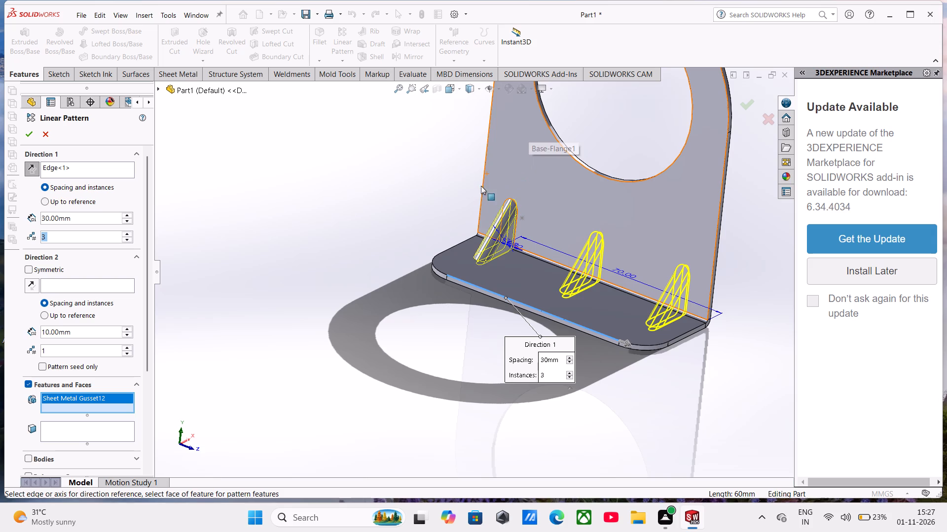
left_click(30, 132)
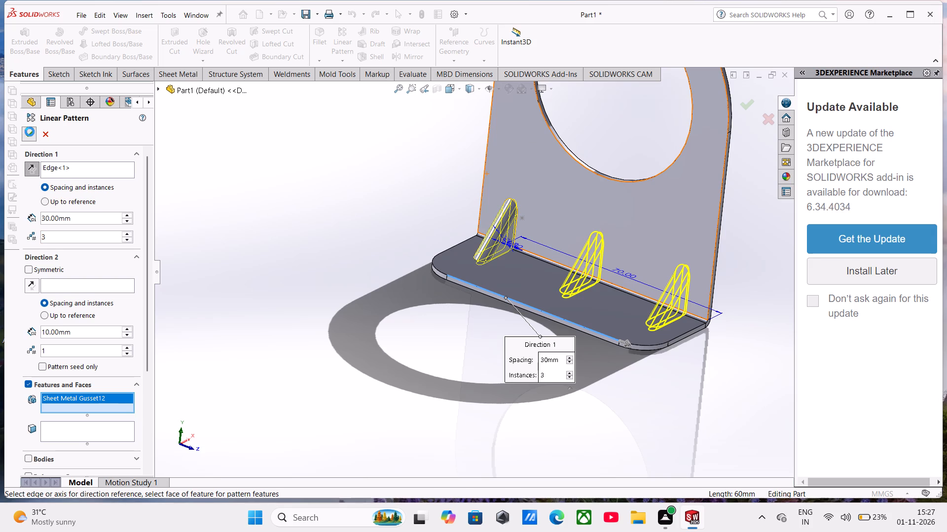
Sketch two circles of about 3.4 mm and 5.8 mm radius on the bottom flange's underside, one near each rounded corner.
scroll(665, 299, "up", 3)
middle_click_drag(662, 300, 661, 301)
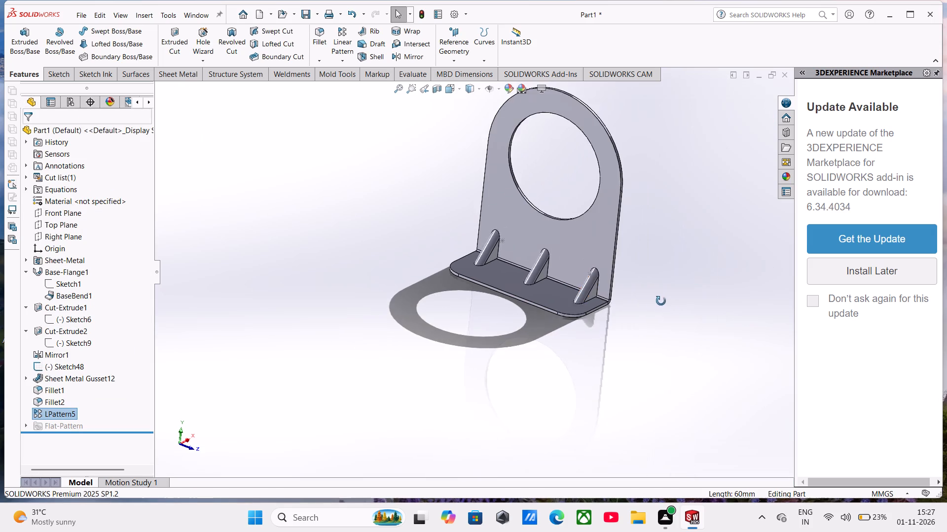
middle_click_drag(661, 301, 665, 291)
scroll(644, 302, "up", 1)
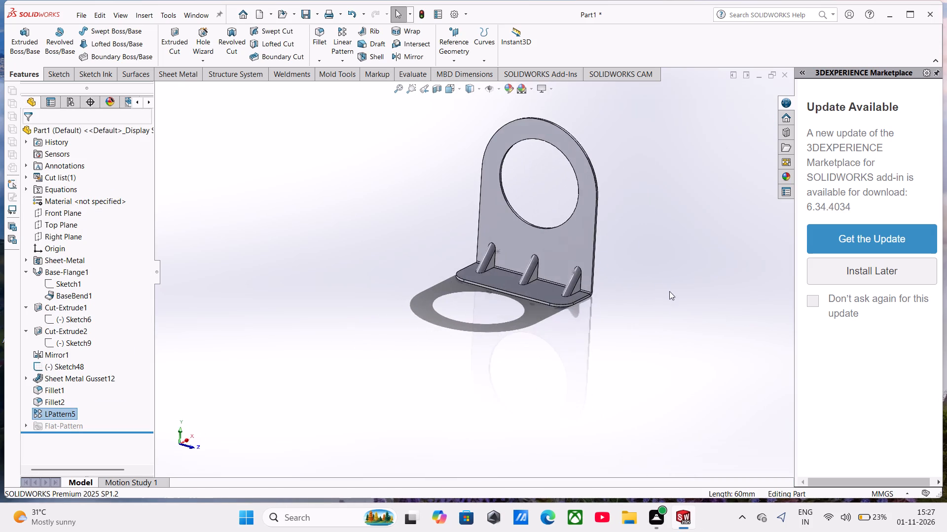
middle_click_drag(684, 285, 685, 268)
middle_click_drag(685, 256, 690, 103)
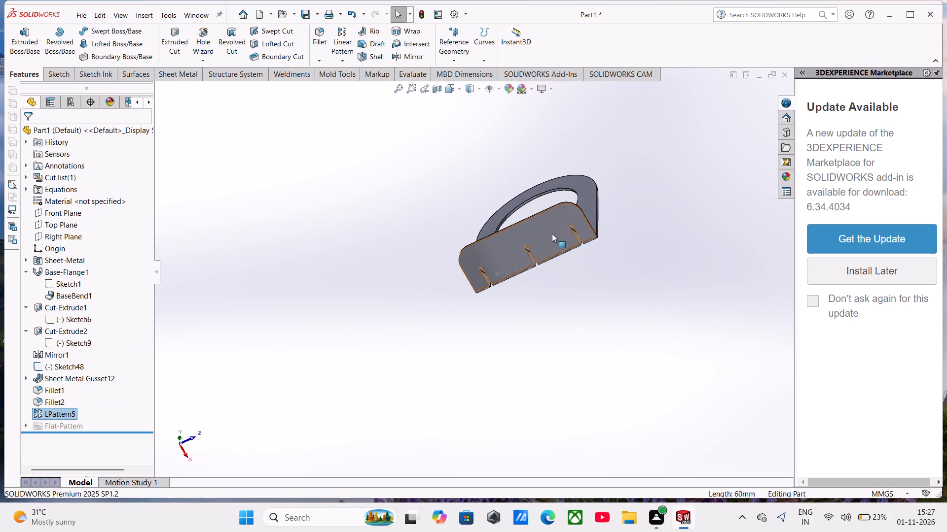
left_click(545, 233)
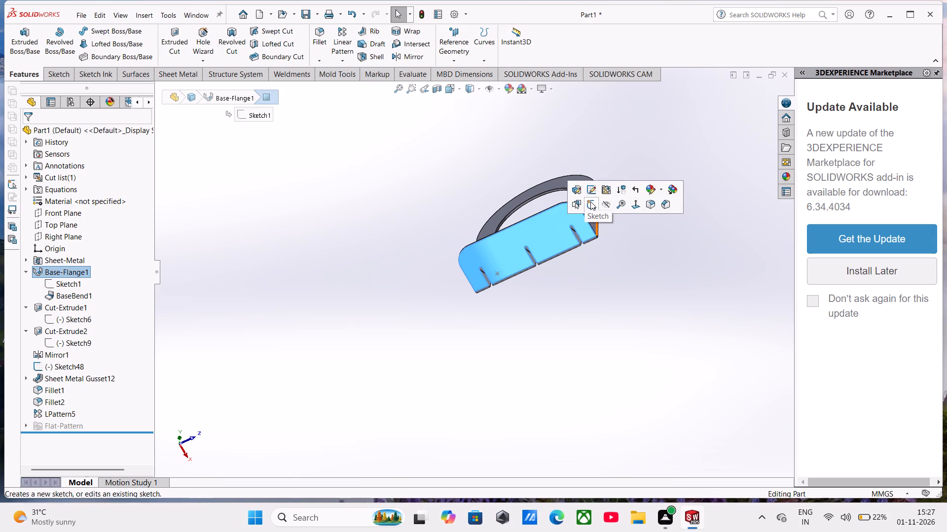
left_click(590, 201)
left_click(292, 280)
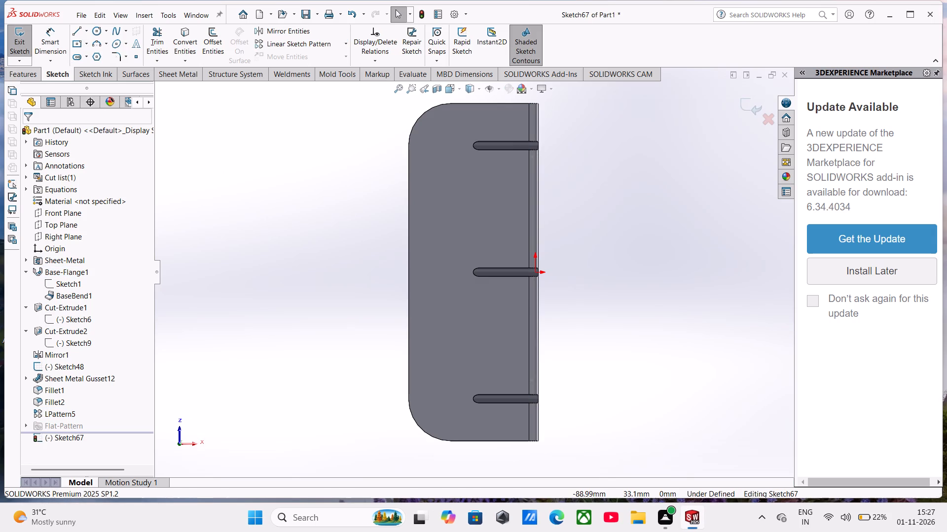
left_click(100, 29)
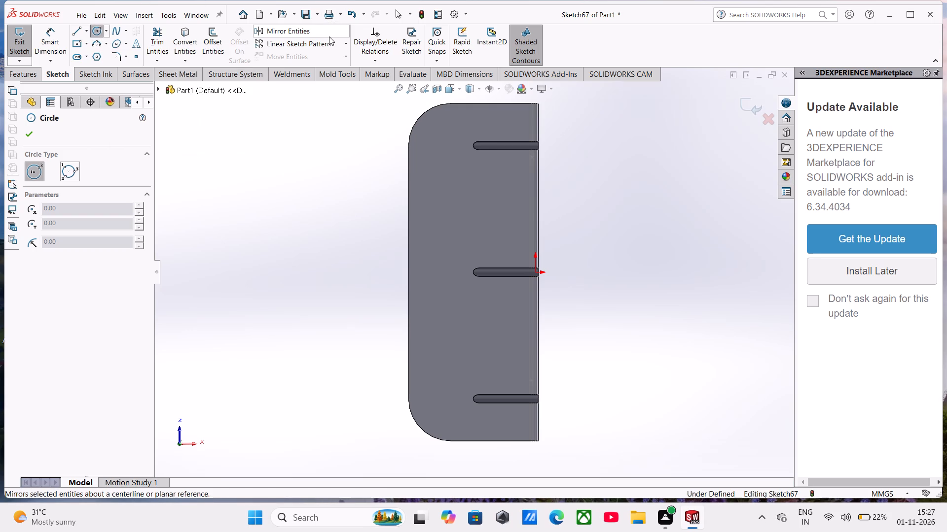
left_click(446, 155)
left_click(446, 169)
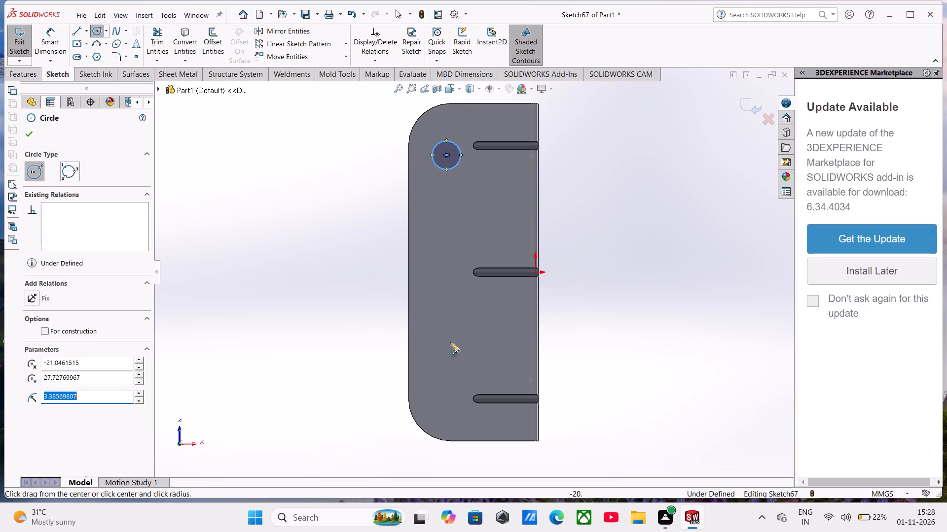
left_click(448, 386)
left_click(448, 411)
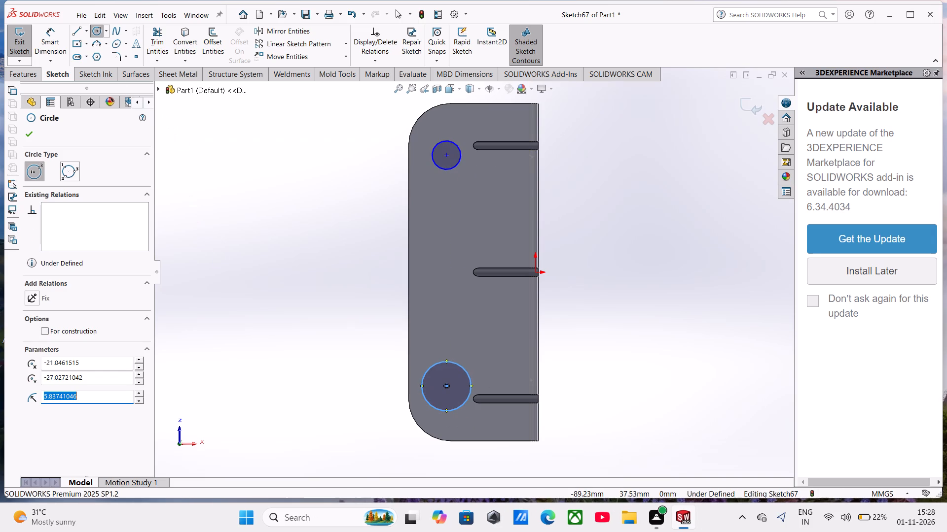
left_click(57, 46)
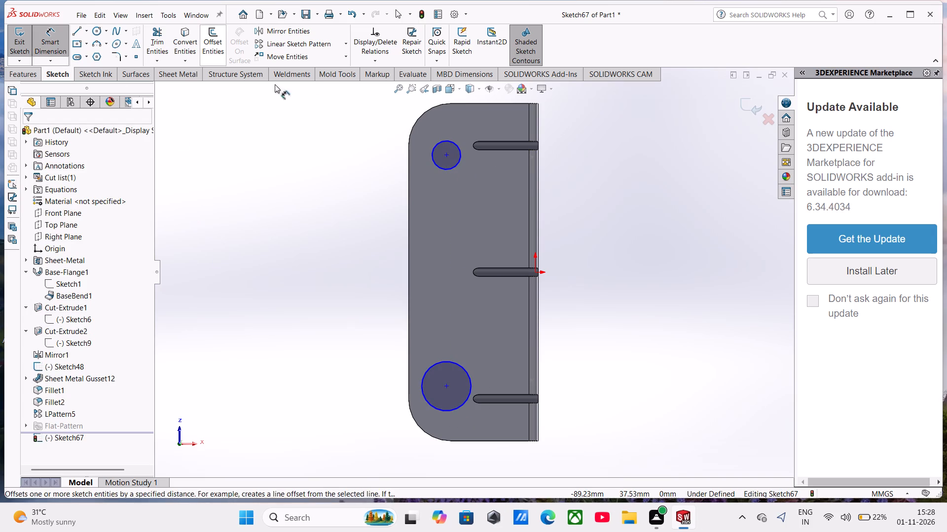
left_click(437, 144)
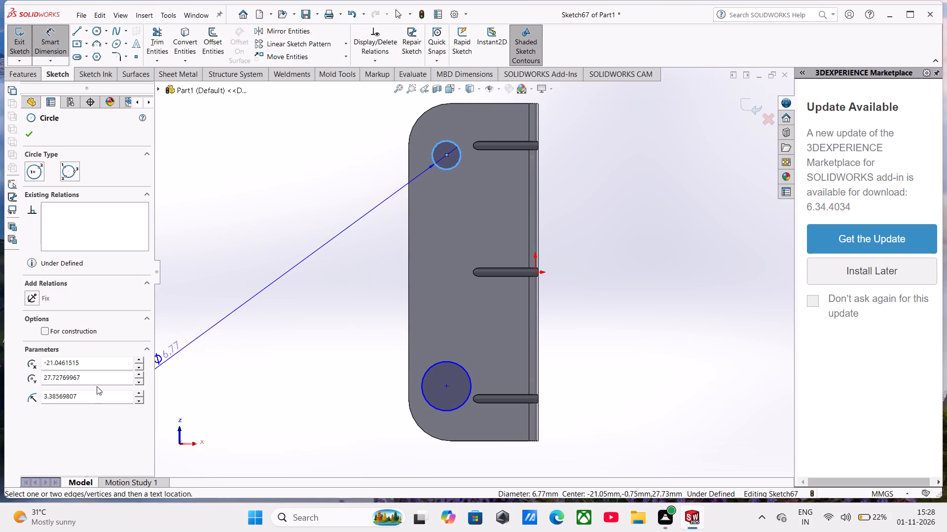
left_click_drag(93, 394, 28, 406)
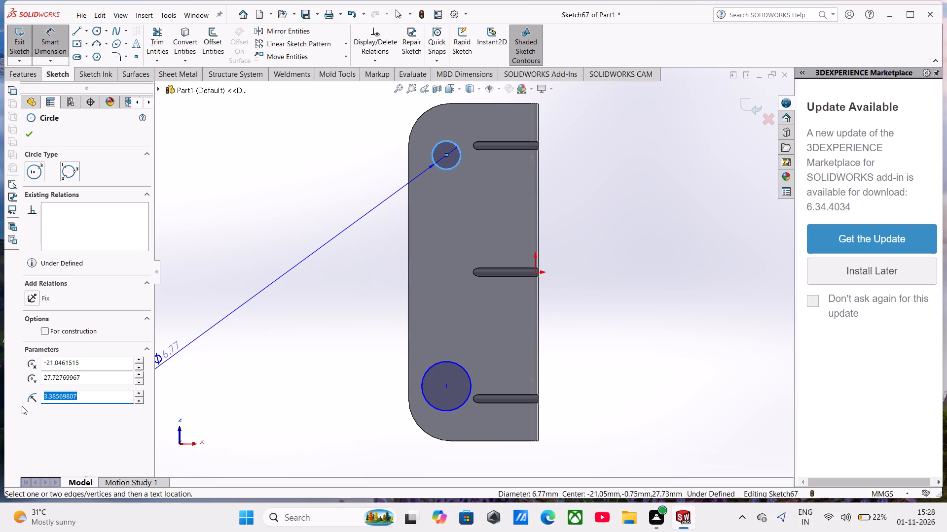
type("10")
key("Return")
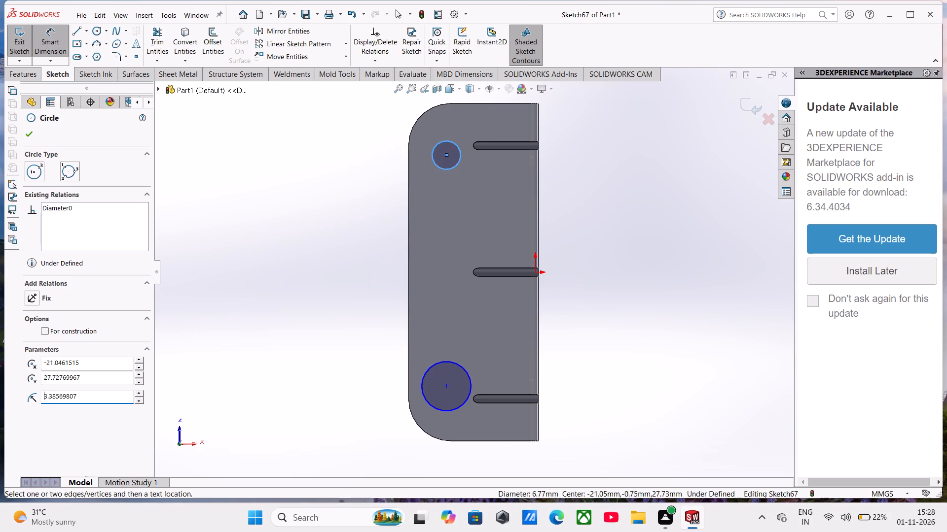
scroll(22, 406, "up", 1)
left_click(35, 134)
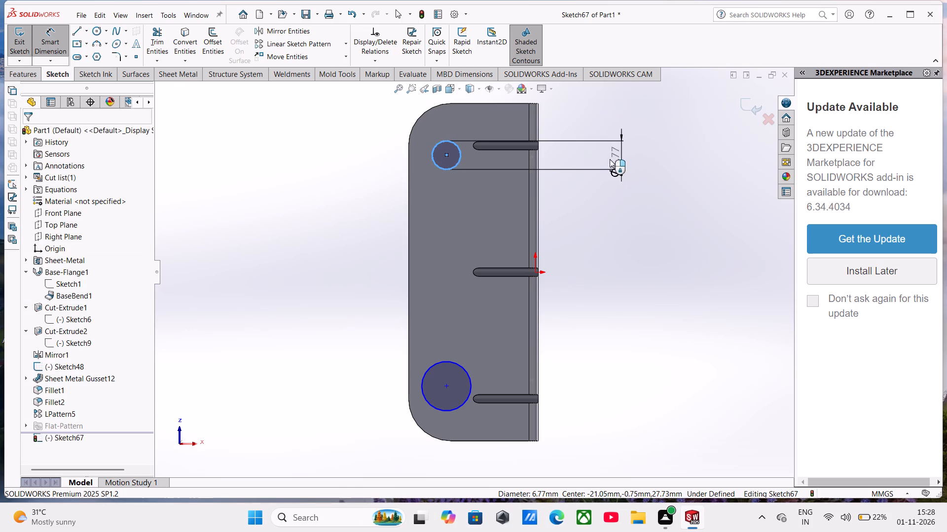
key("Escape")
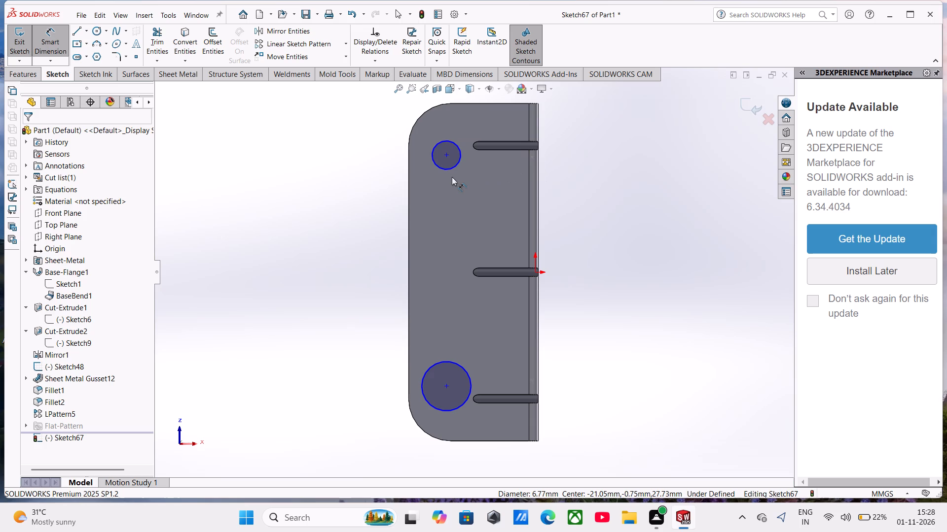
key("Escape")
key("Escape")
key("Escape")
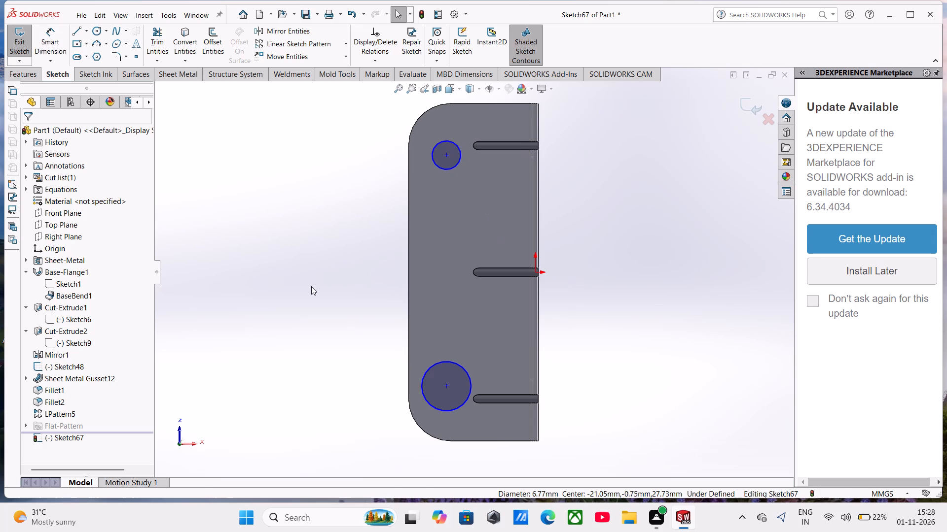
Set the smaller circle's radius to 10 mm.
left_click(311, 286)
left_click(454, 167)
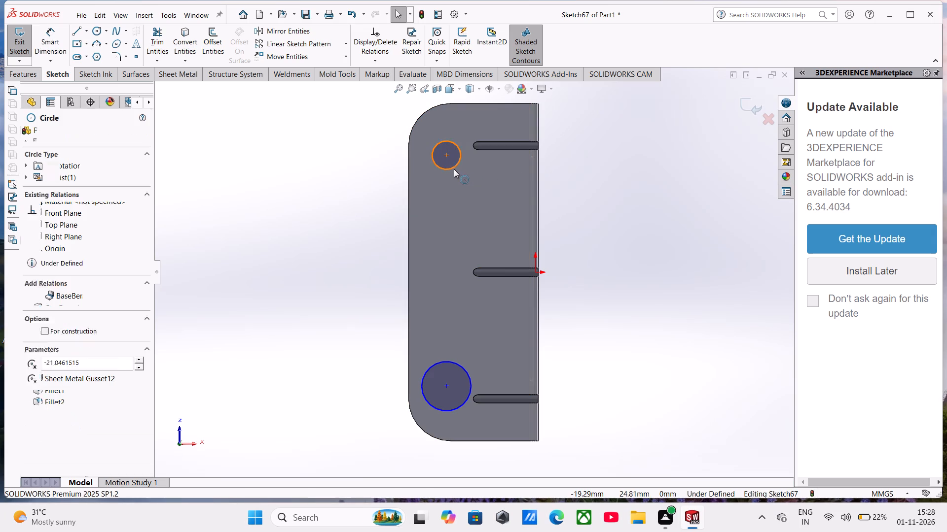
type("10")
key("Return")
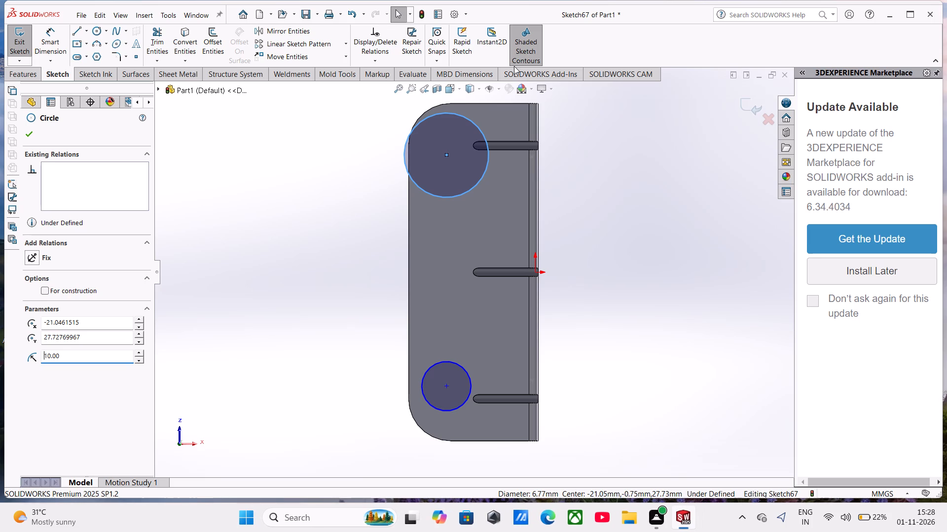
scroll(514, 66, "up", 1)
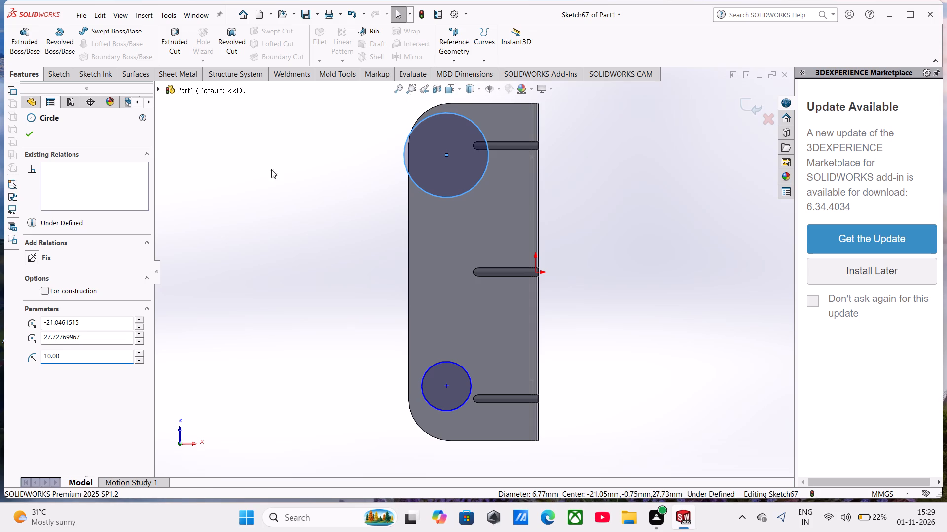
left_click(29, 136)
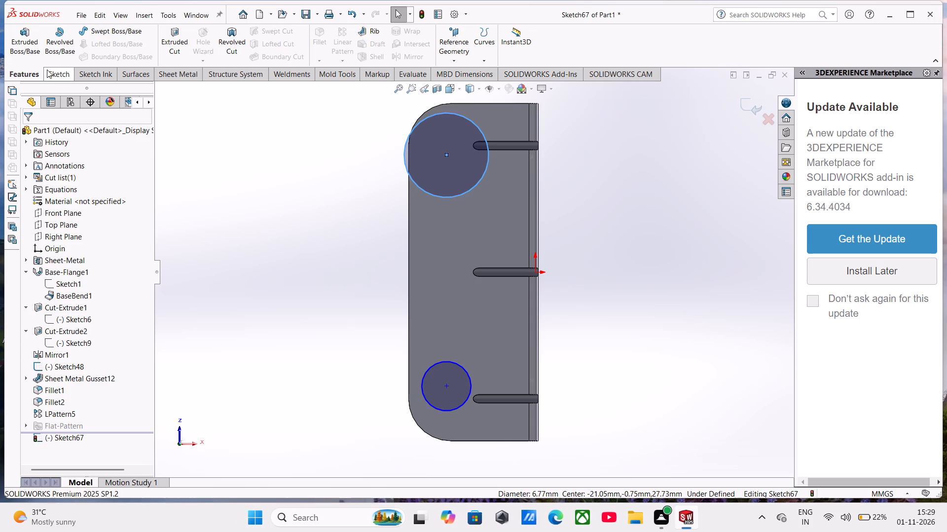
Dimension both circles on the bottom flange to a diameter of 6.50 mm.
left_click(56, 71)
left_click(56, 50)
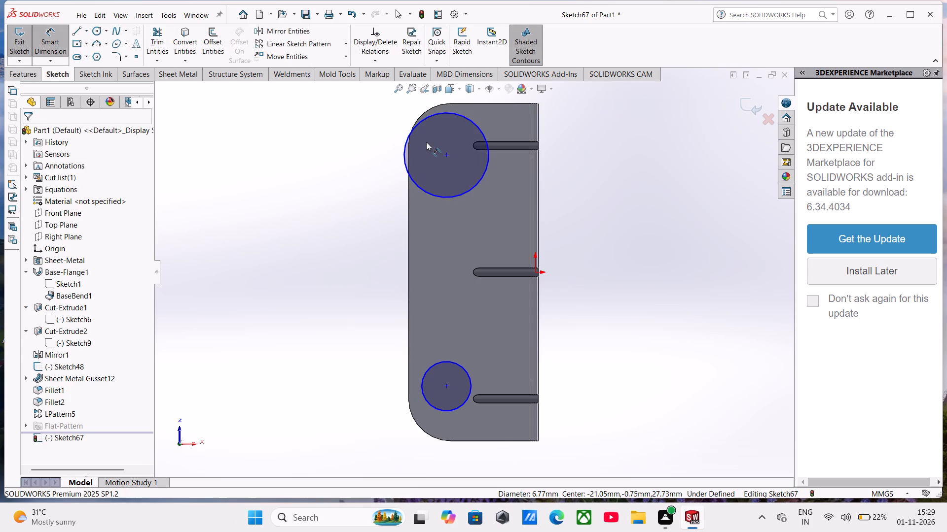
left_click(451, 198)
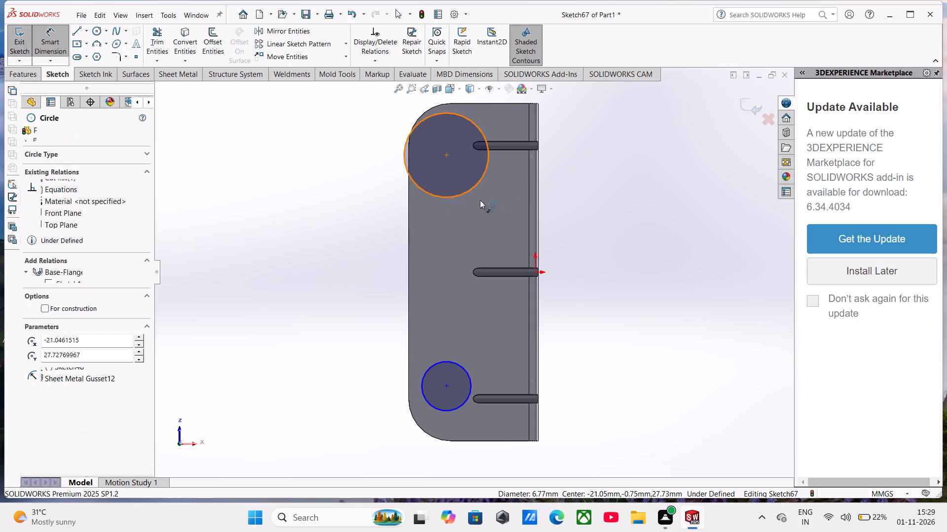
left_click(694, 187)
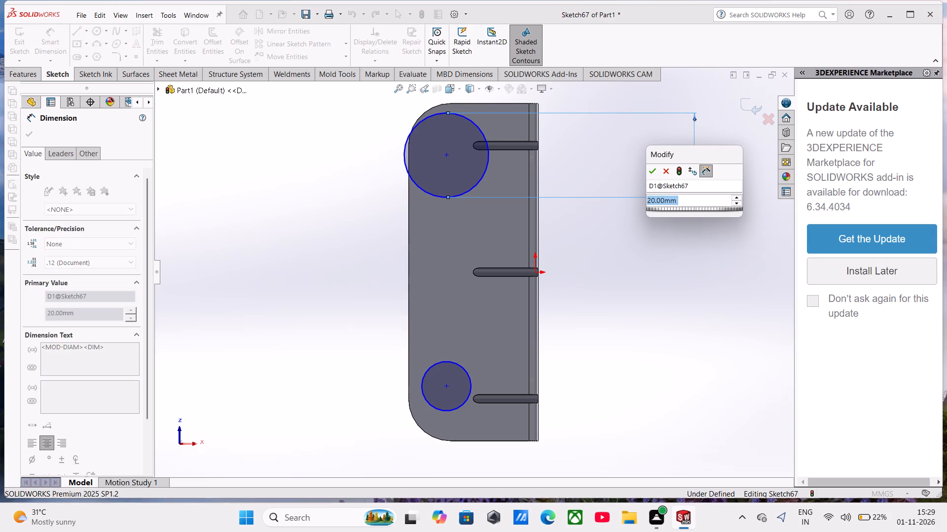
type("6.50")
key("Return")
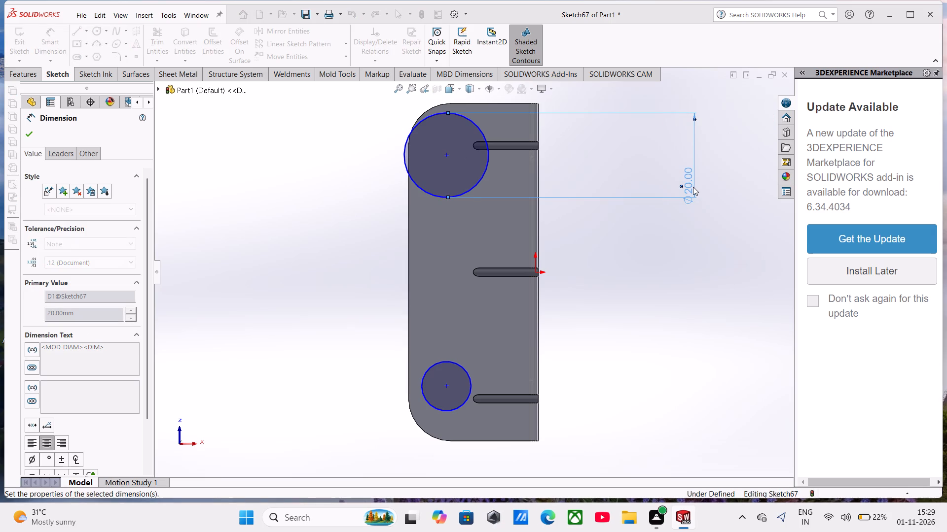
left_click_drag(444, 362, 439, 358)
left_click(273, 304)
type("6.50")
key("Return")
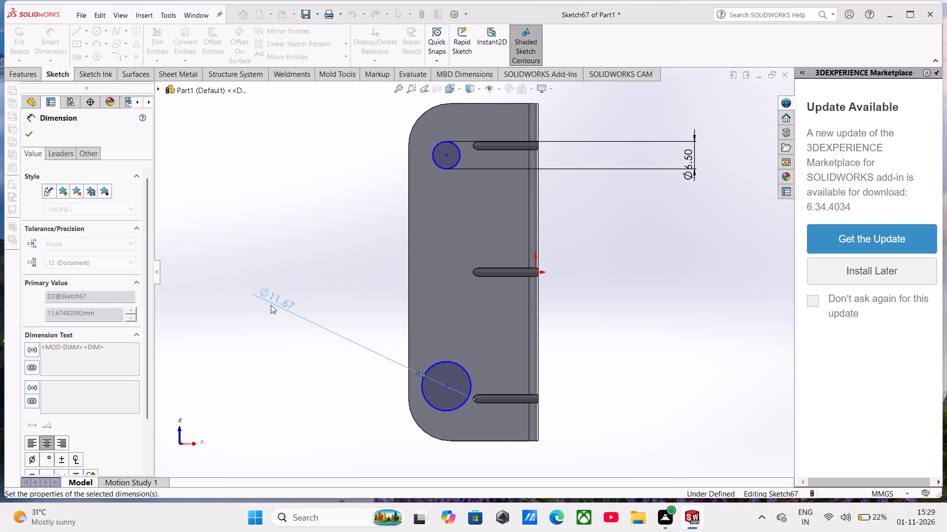
left_click(30, 34)
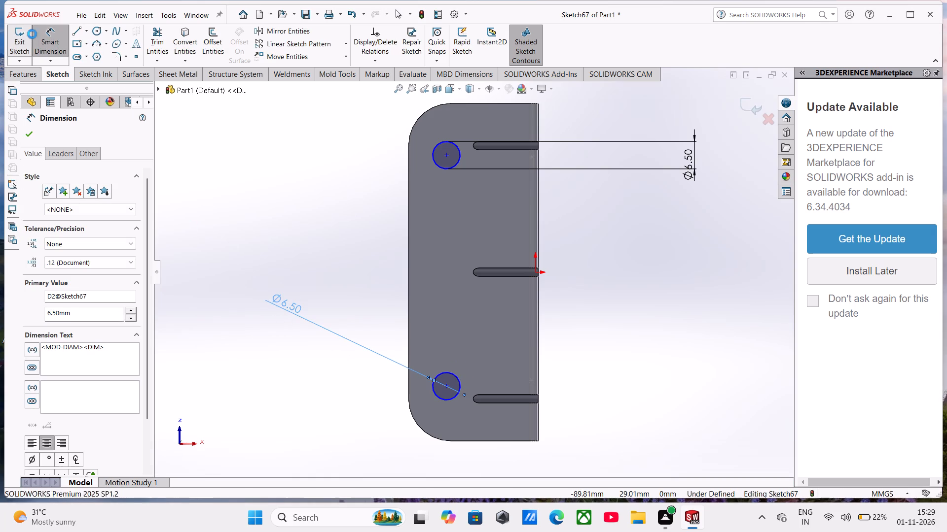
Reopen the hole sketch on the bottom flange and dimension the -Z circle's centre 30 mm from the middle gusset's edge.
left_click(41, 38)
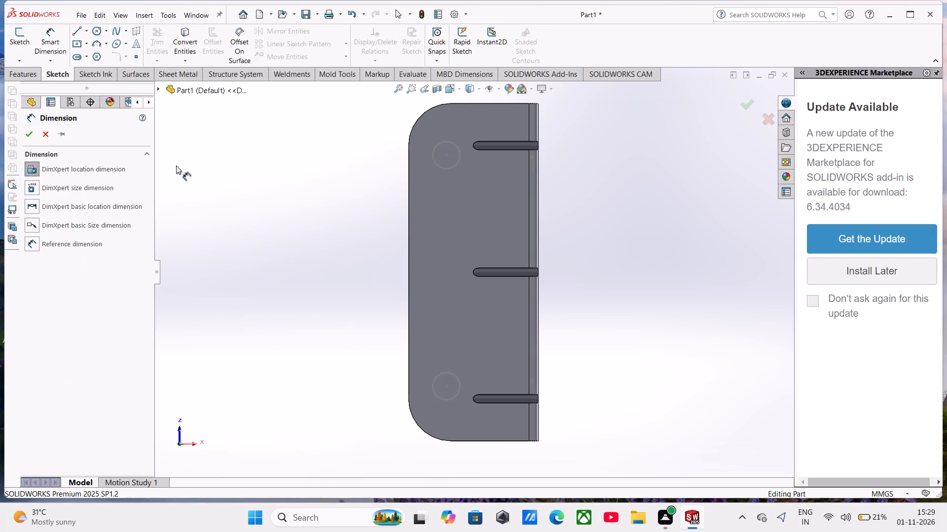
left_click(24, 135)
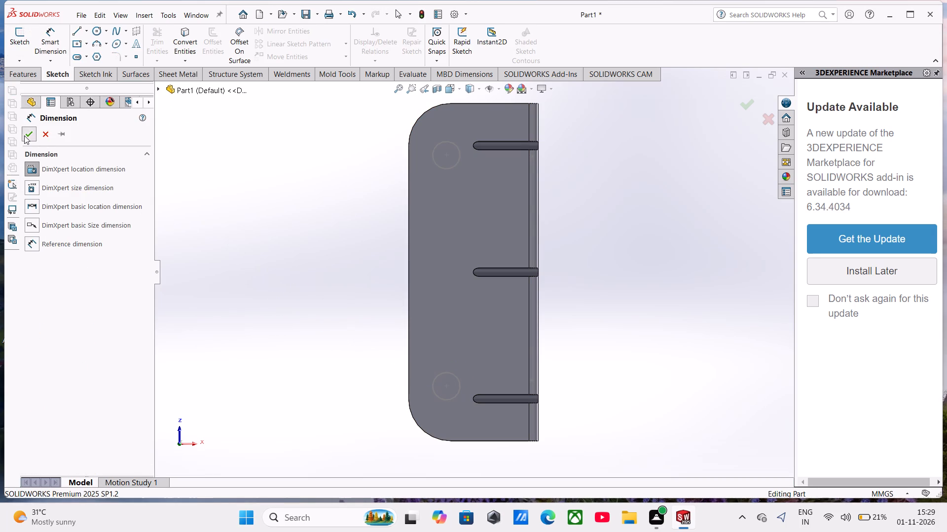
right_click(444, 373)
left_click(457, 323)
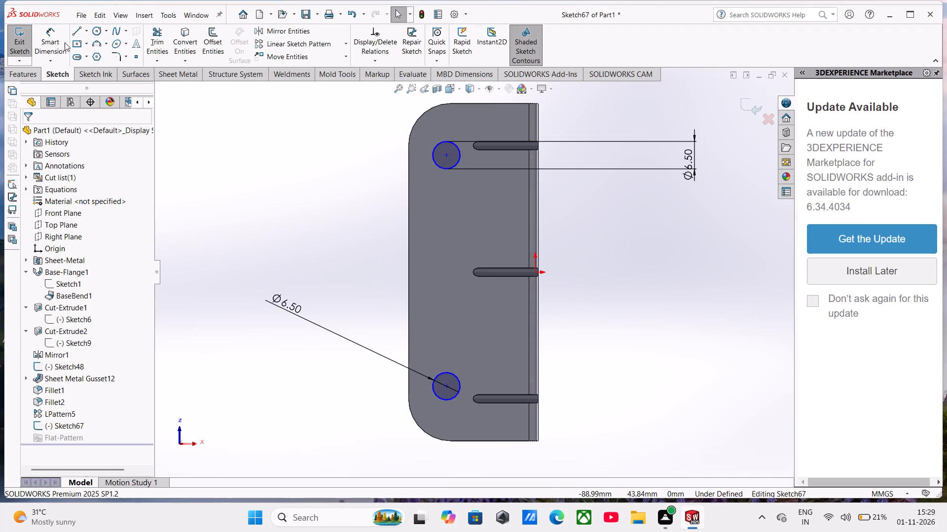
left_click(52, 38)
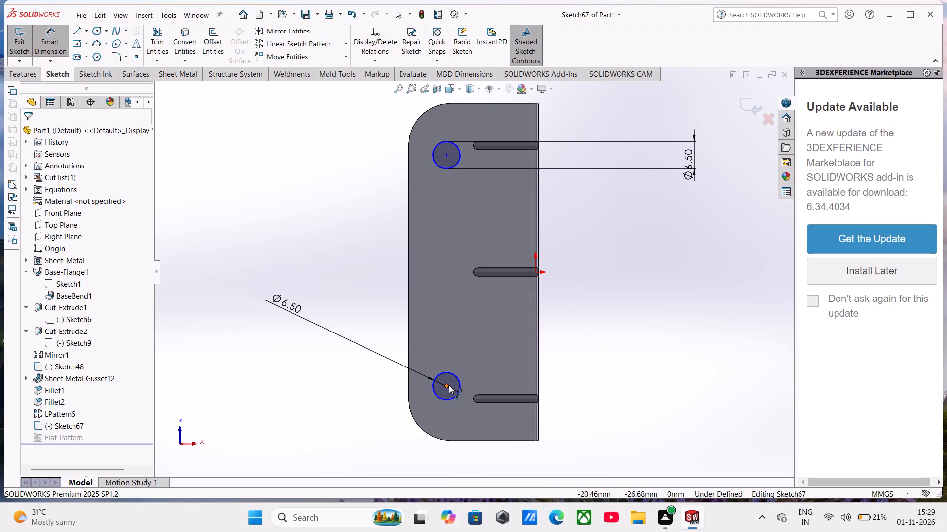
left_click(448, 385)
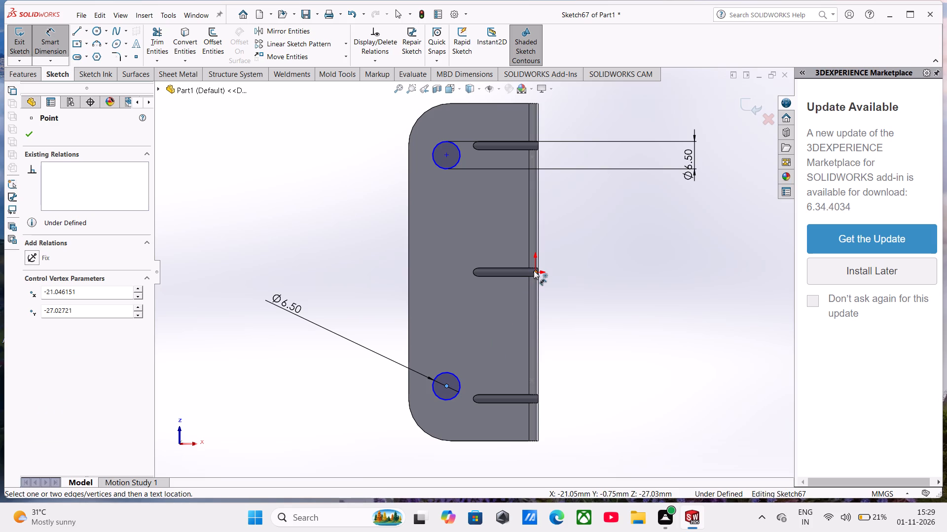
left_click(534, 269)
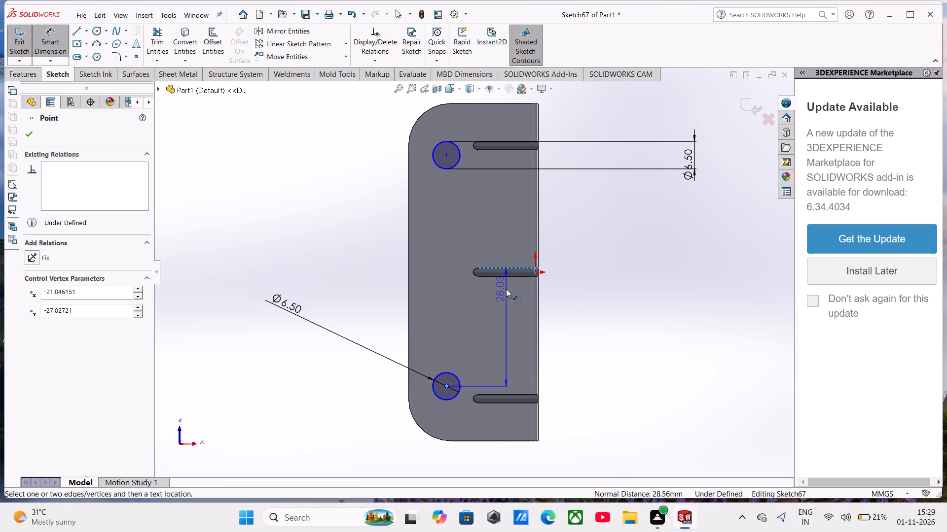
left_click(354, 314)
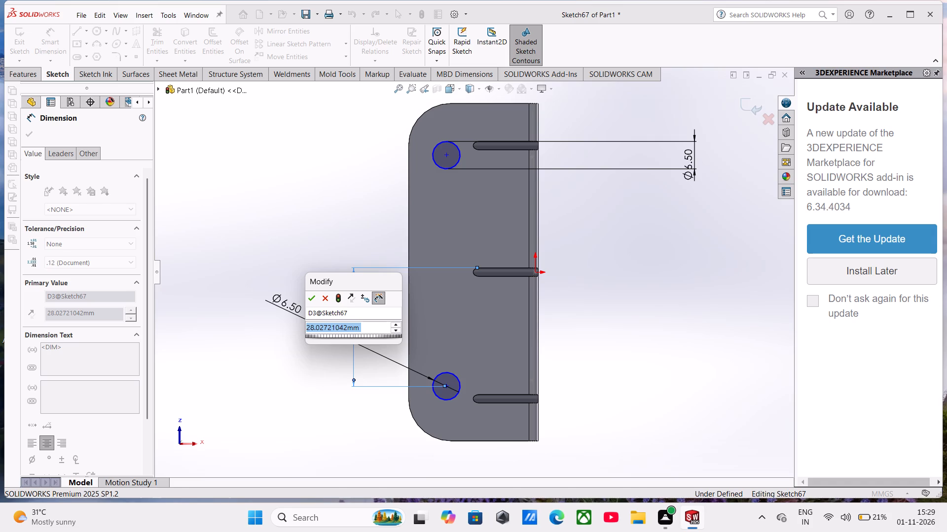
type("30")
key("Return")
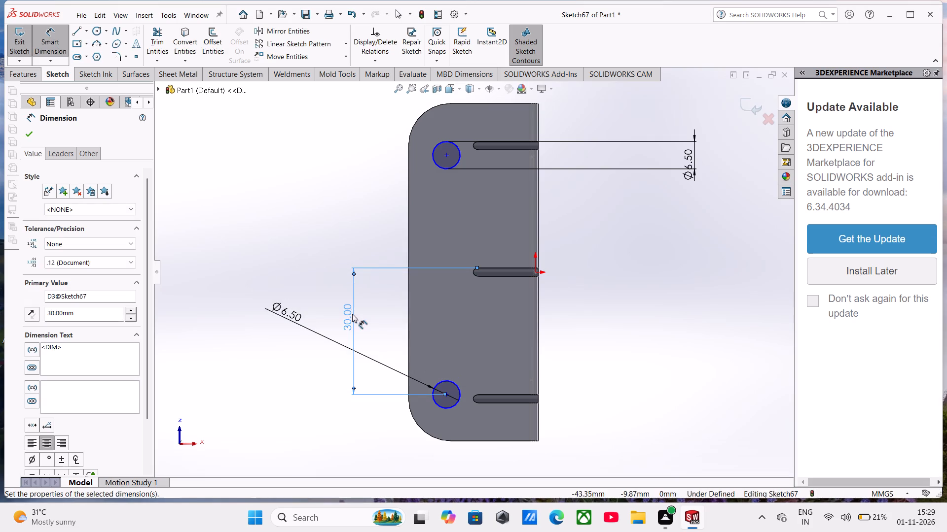
Dimension the +Z circle's centre 30 mm from the origin, measured along the bottom flange's length.
left_click(445, 157)
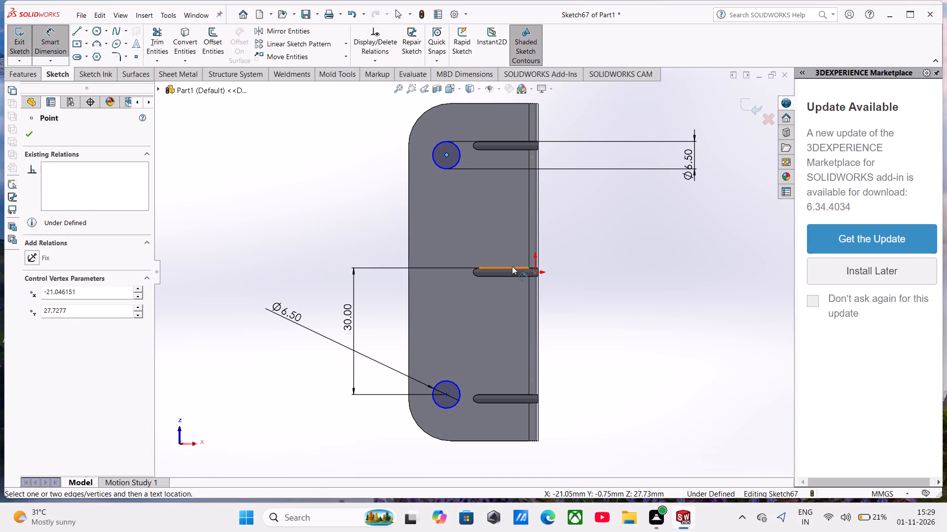
left_click(512, 266)
left_click(534, 274)
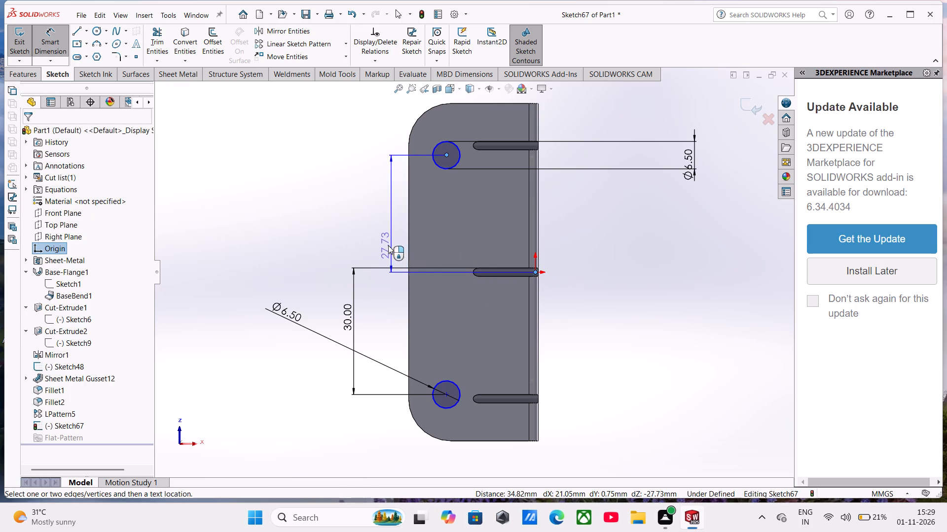
left_click(360, 244)
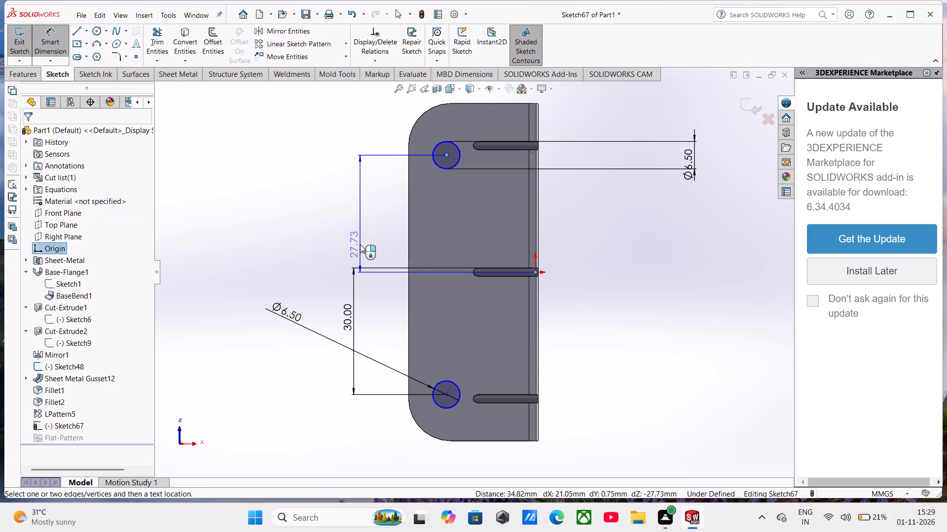
type("30")
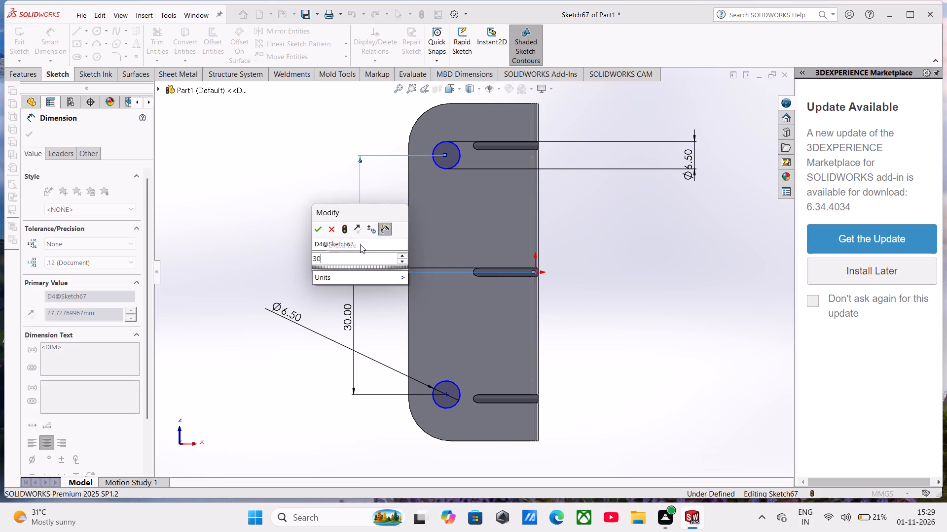
key("Return")
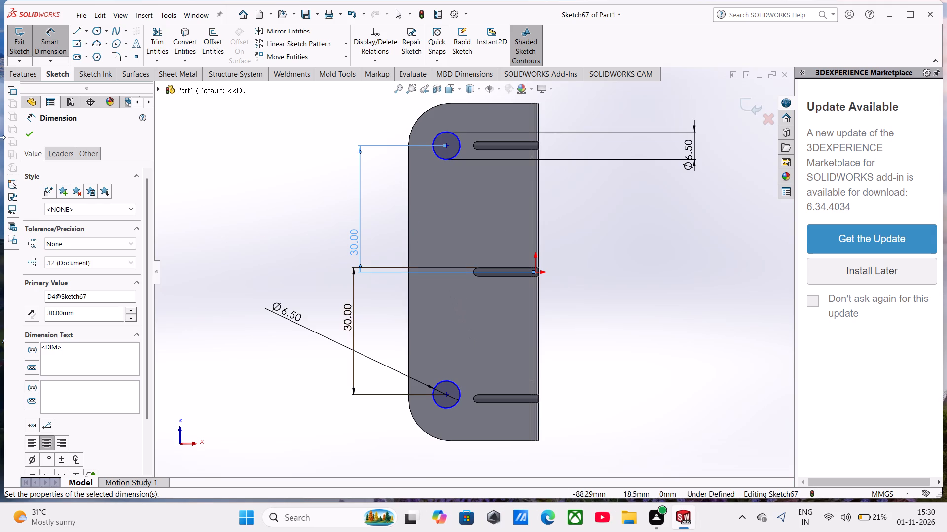
left_click(32, 129)
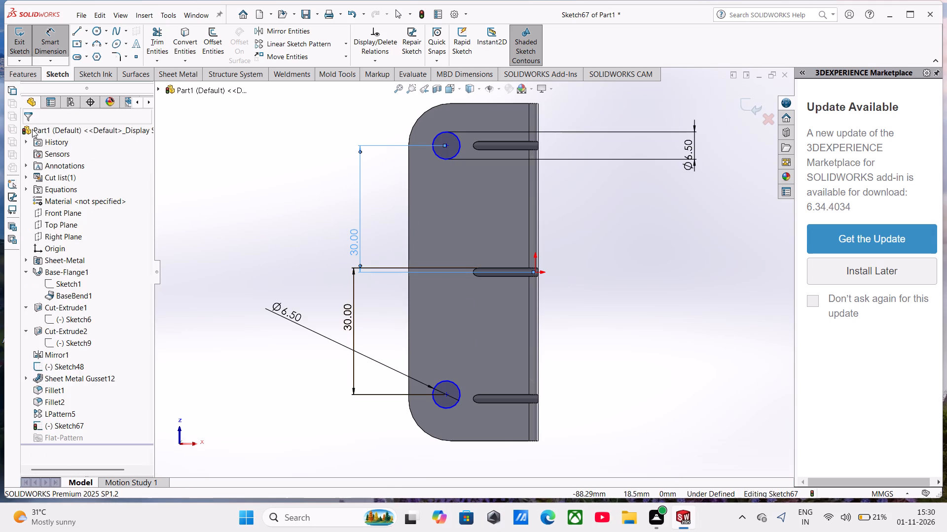
Trim away the circle at the bottom flange's -Z end.
left_click_drag(157, 40, 155, 46)
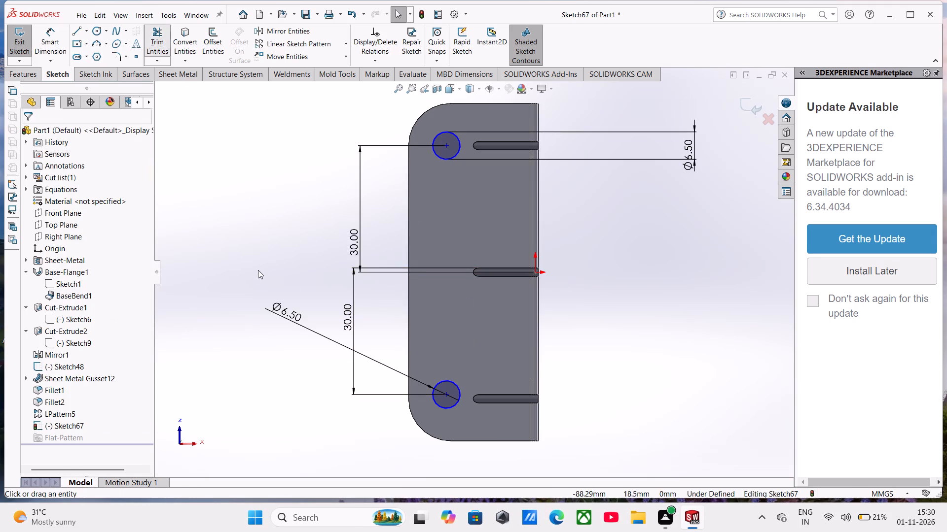
left_click(445, 381)
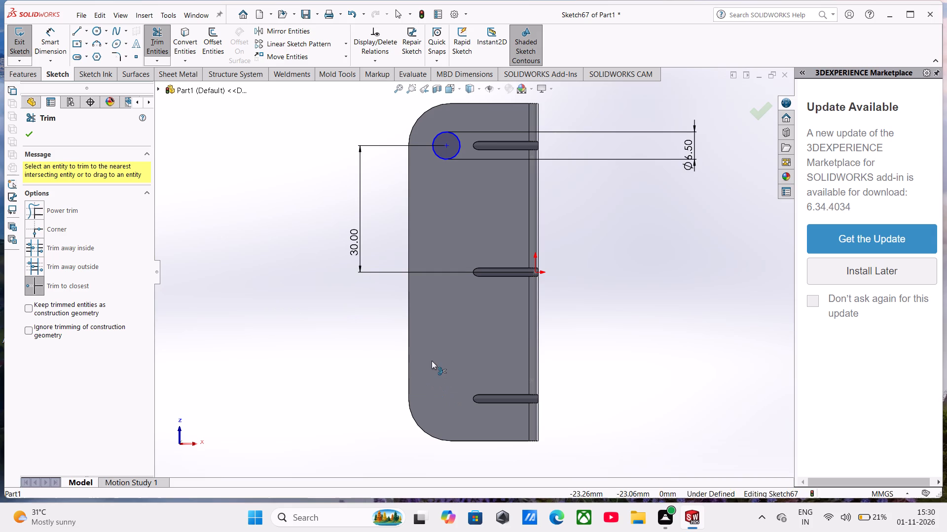
Mirror the remaining 6.50 mm circle about the Front Plane, keeping the original.
left_click(286, 34)
left_click(438, 132)
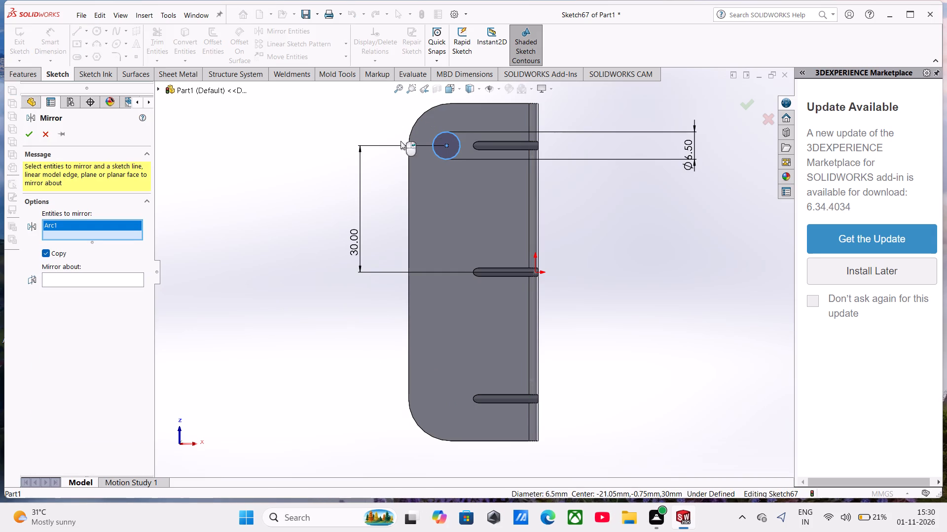
left_click(78, 282)
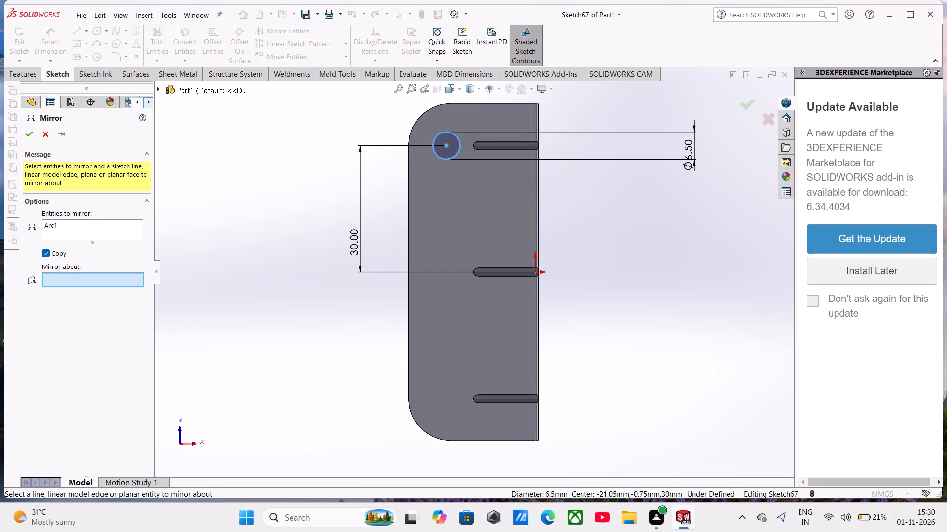
left_click(164, 87)
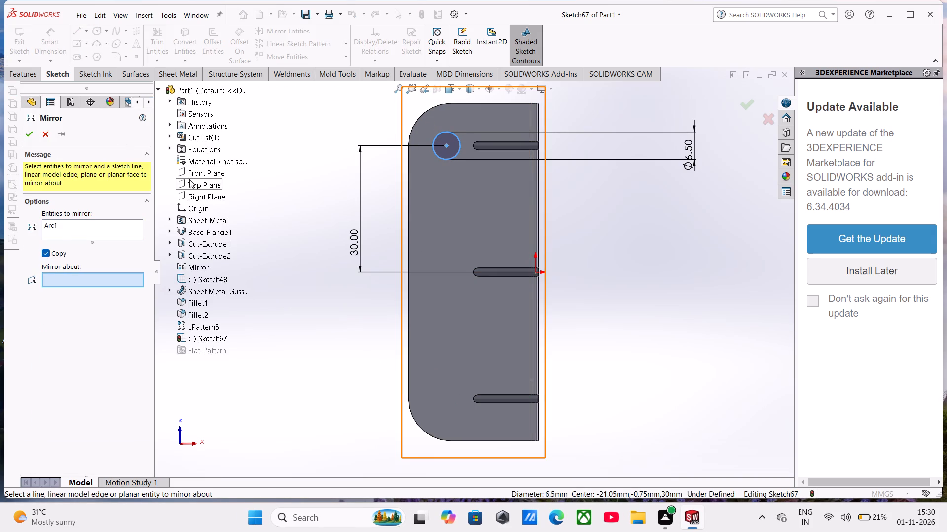
left_click(192, 168)
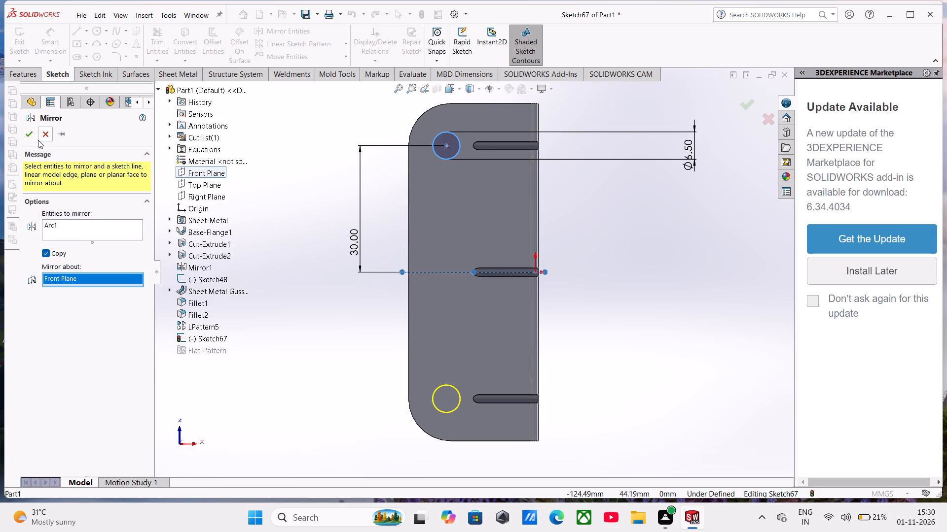
left_click(32, 136)
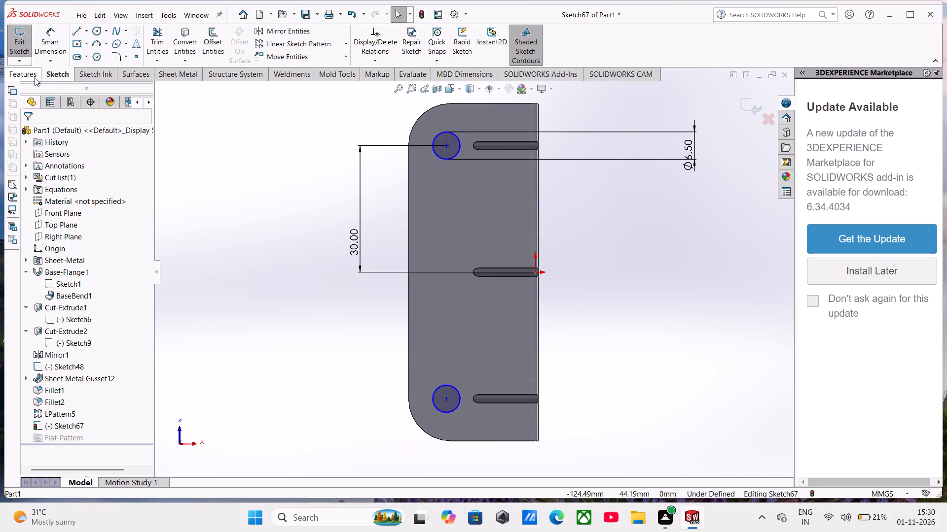
Extrude-cut both circles through the bottom flange as a blind normal cut 1.60 mm deep.
left_click(180, 74)
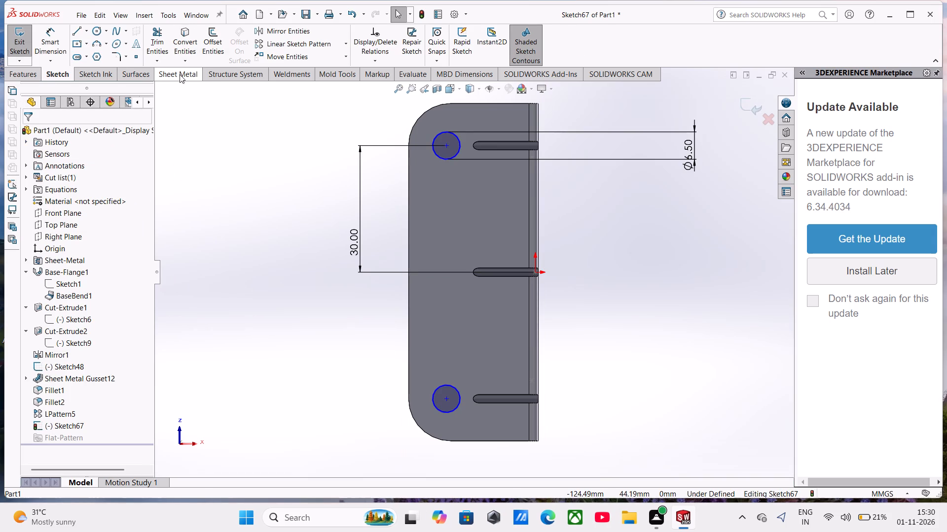
left_click(442, 26)
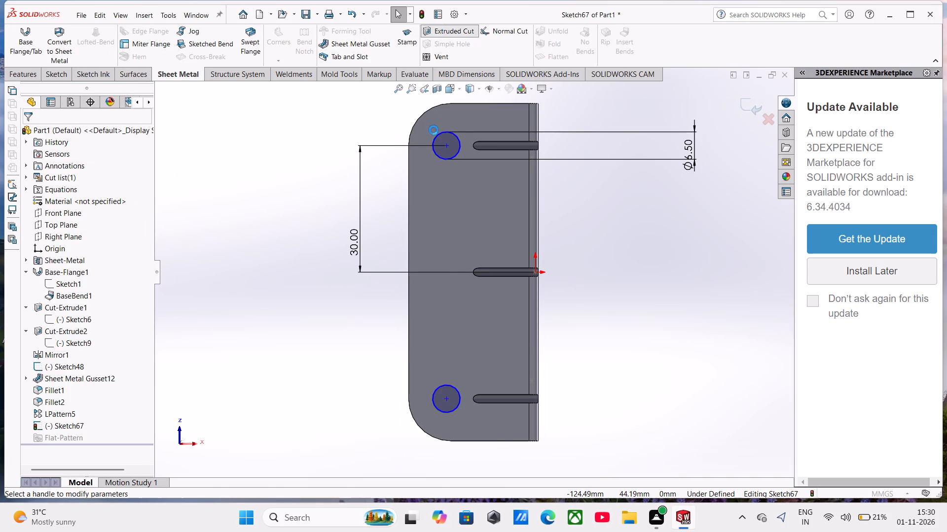
middle_click_drag(449, 217, 438, 149)
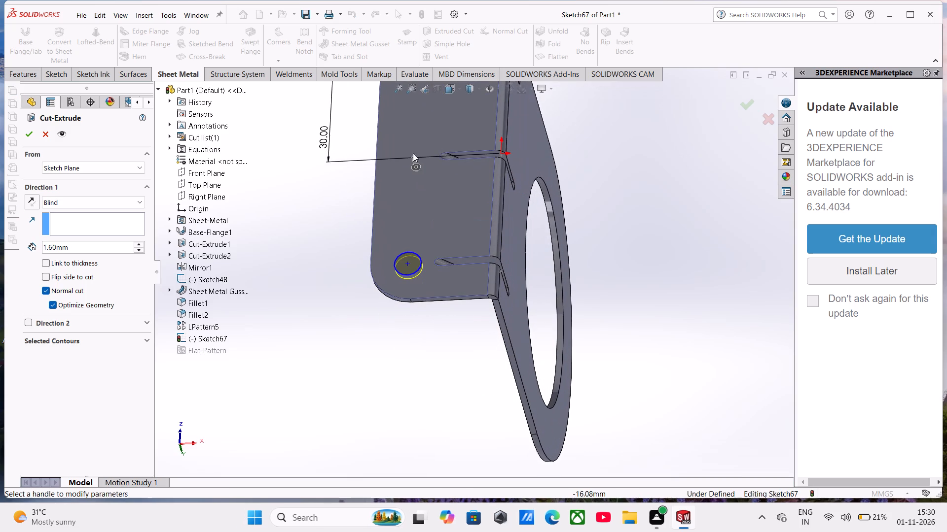
left_click(25, 134)
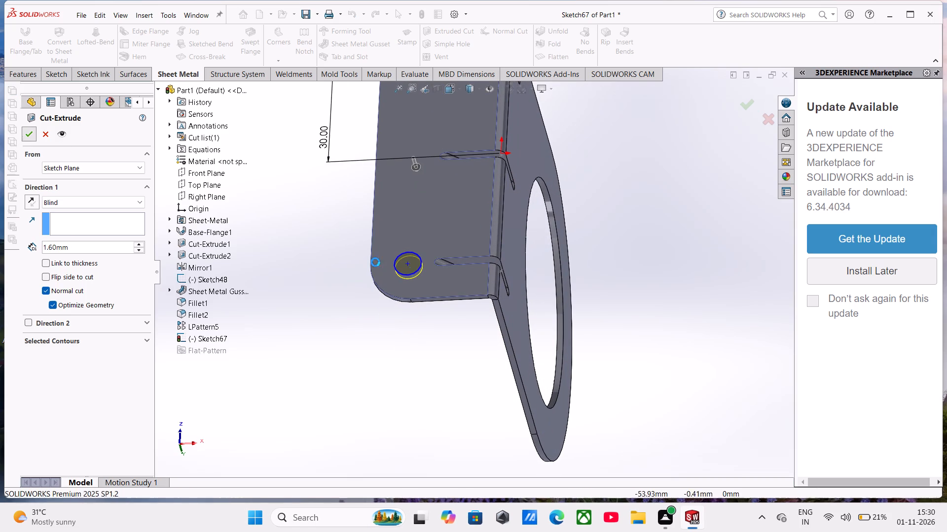
Examine the bracket from several angles, checking the two base holes beside the gussets.
scroll(428, 275, "up", 6)
middle_click_drag(428, 276, 340, 12)
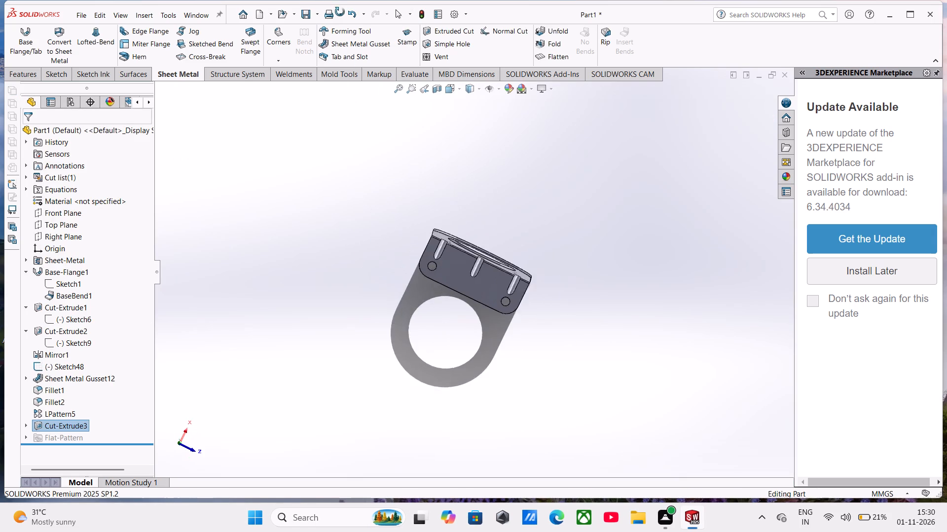
middle_click_drag(340, 12, 332, 0)
scroll(332, 0, "up", 1)
middle_click_drag(403, 362, 385, 241)
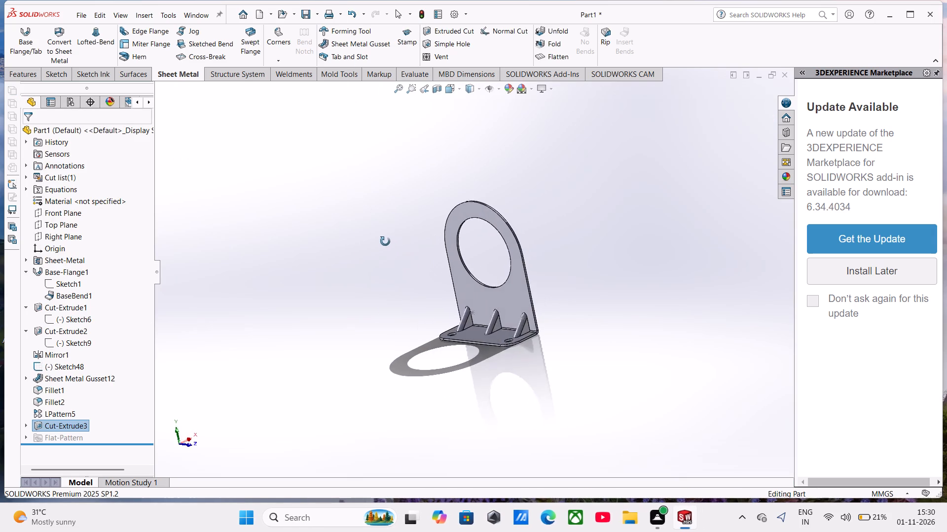
middle_click_drag(385, 241, 403, 255)
scroll(403, 255, "up", 1)
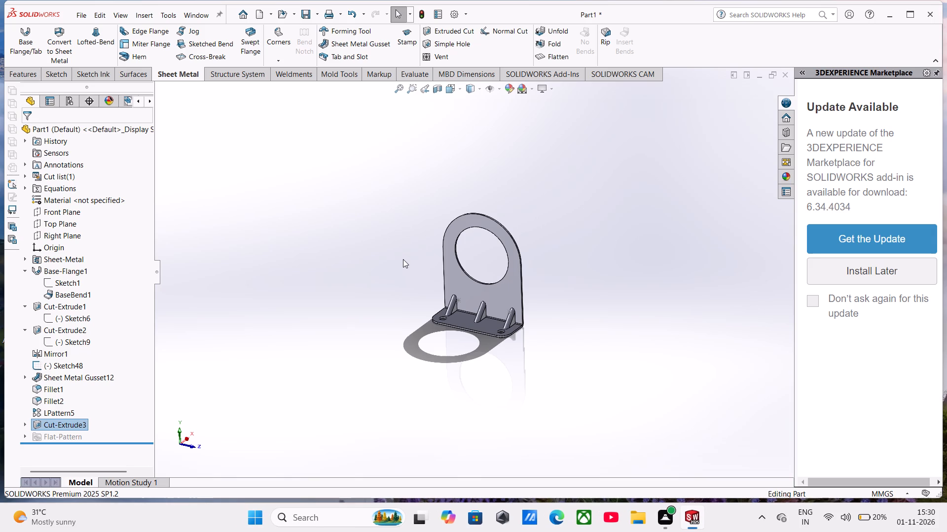
Start a sketch on the upright flange's gusset-side face and draw a short vertical line near its +Z edge, between hole and gusset height.
left_click(510, 301)
left_click(552, 276)
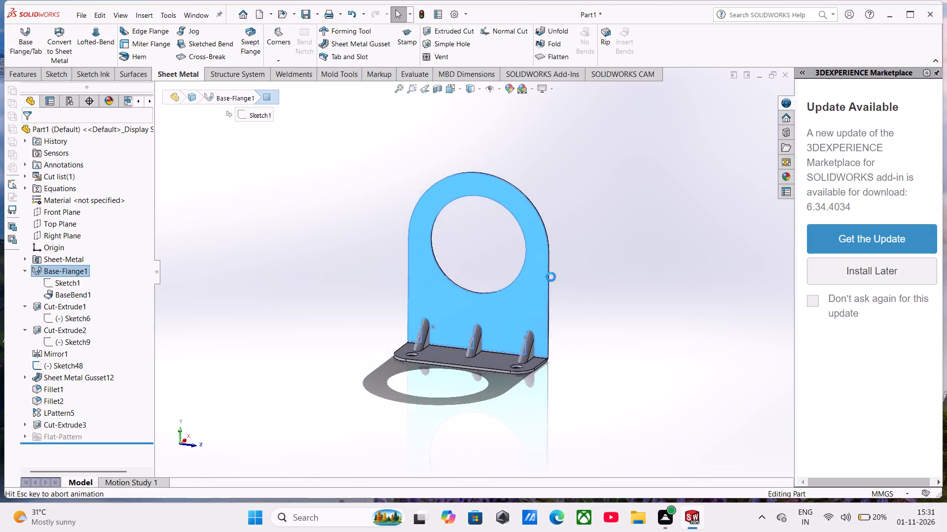
left_click(303, 245)
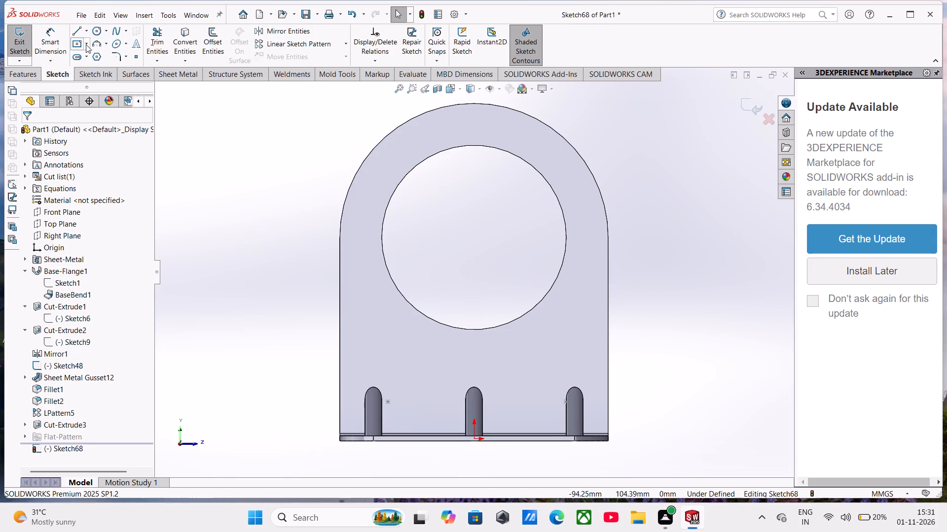
left_click(77, 34)
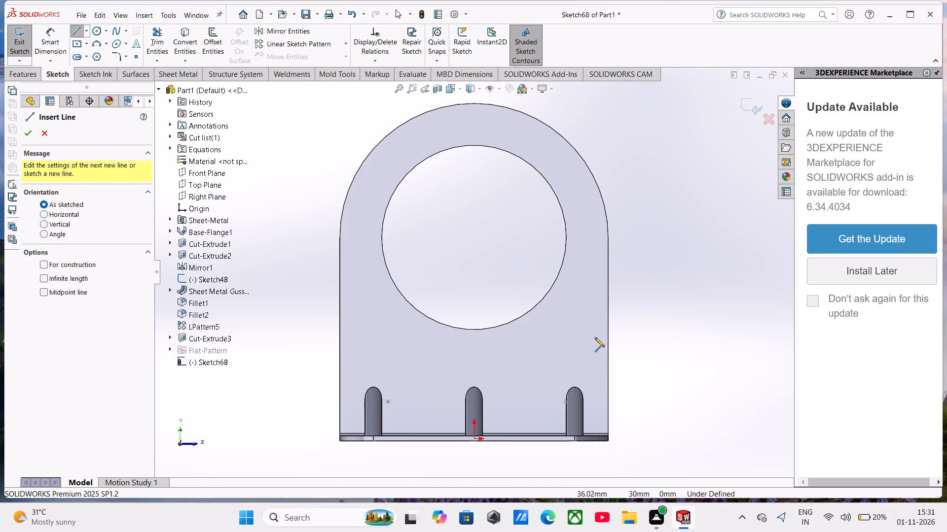
left_click(593, 307)
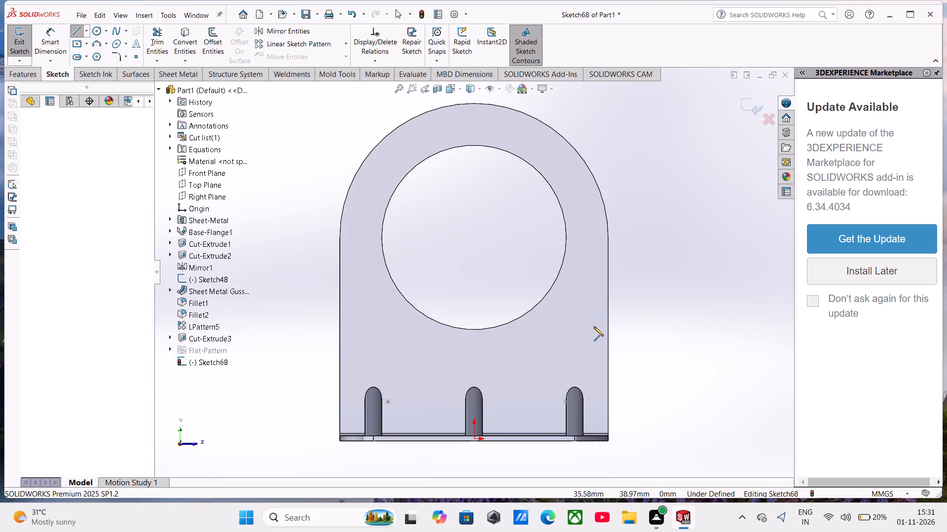
left_click(593, 356)
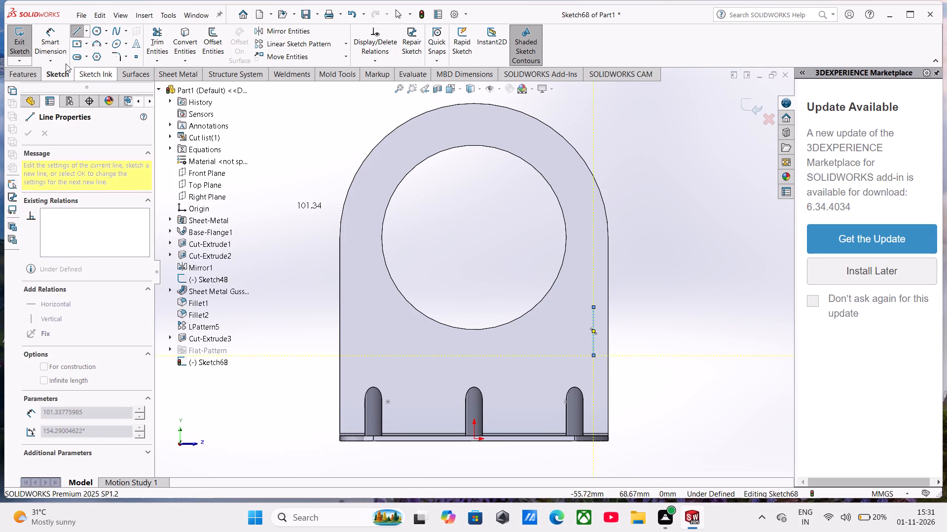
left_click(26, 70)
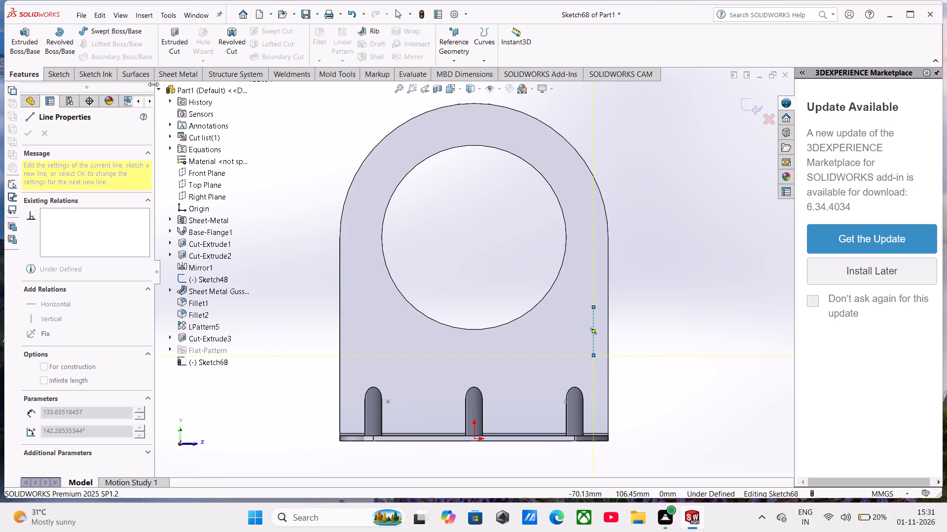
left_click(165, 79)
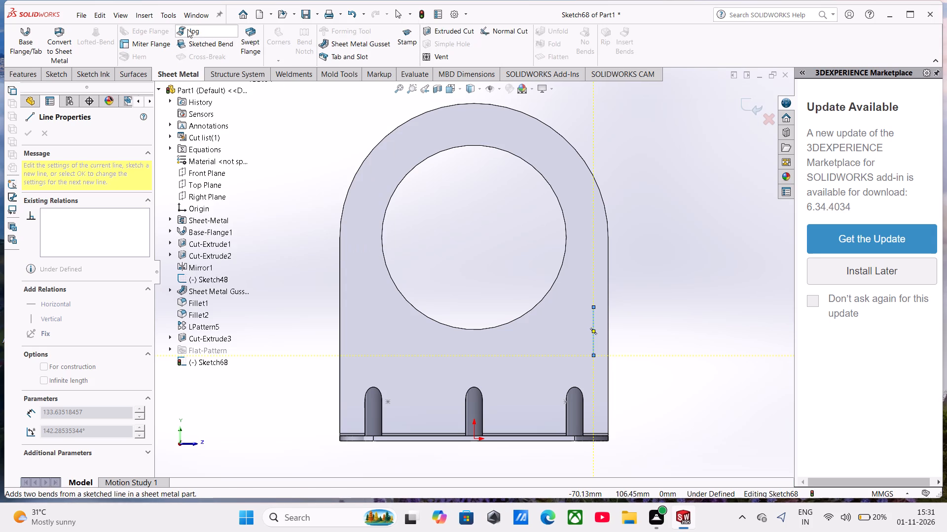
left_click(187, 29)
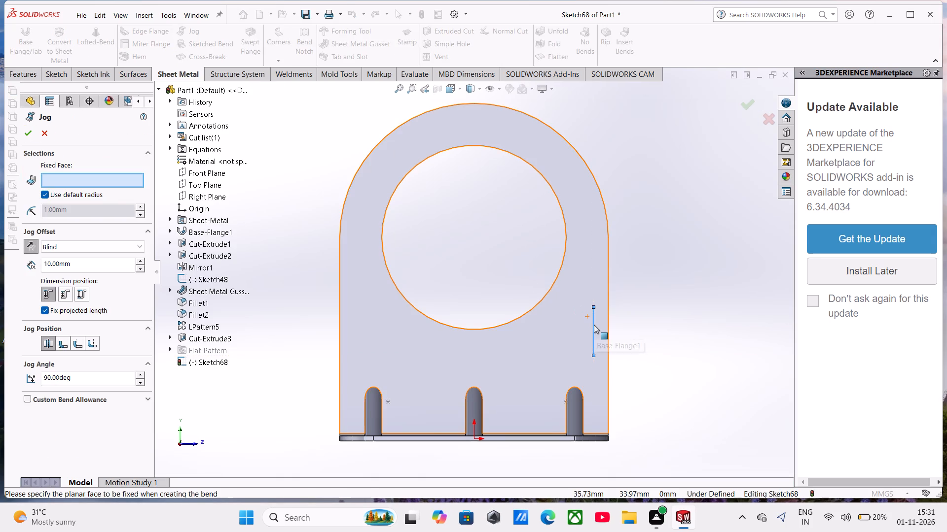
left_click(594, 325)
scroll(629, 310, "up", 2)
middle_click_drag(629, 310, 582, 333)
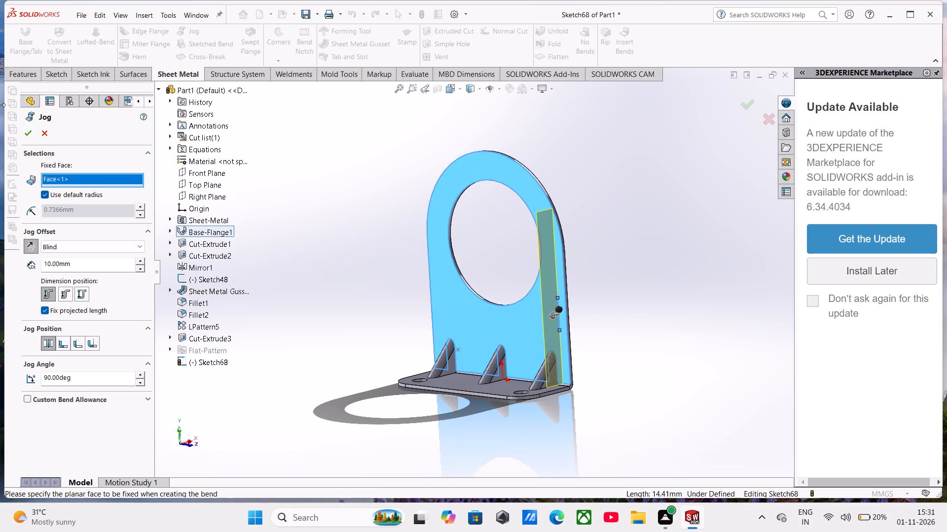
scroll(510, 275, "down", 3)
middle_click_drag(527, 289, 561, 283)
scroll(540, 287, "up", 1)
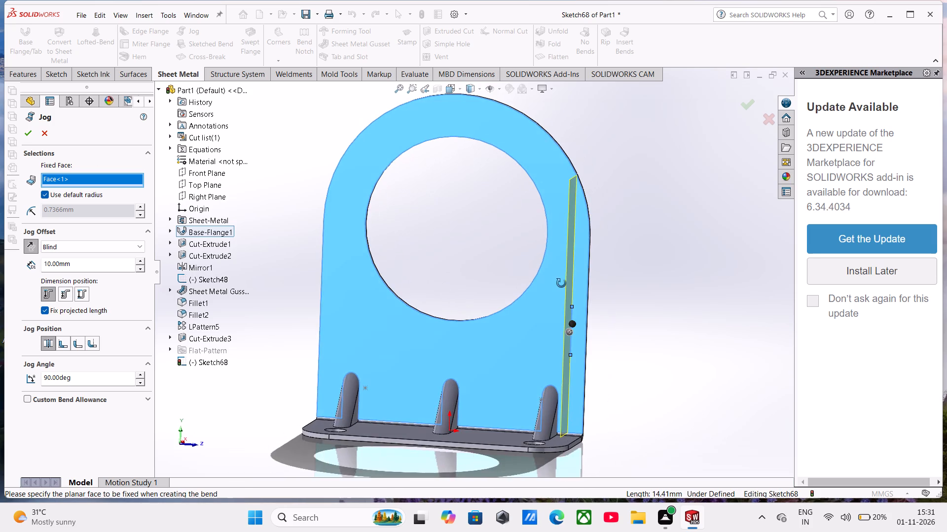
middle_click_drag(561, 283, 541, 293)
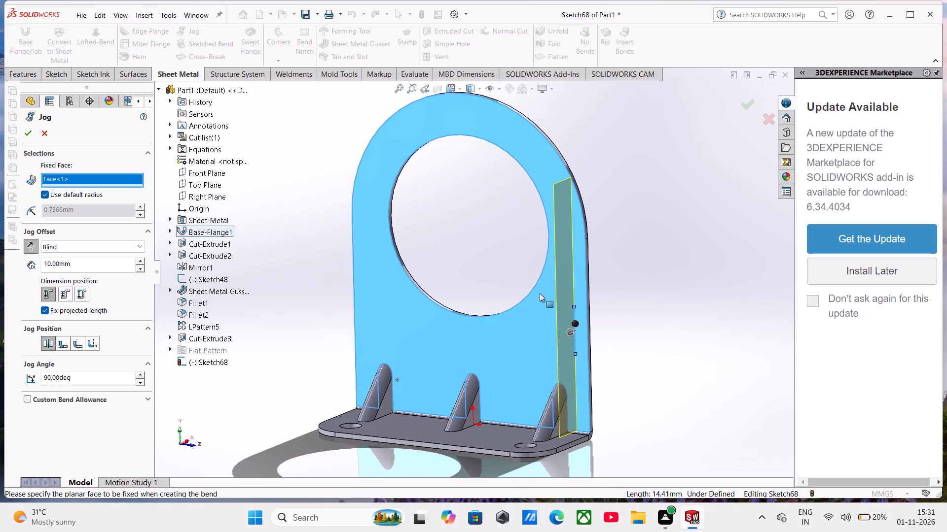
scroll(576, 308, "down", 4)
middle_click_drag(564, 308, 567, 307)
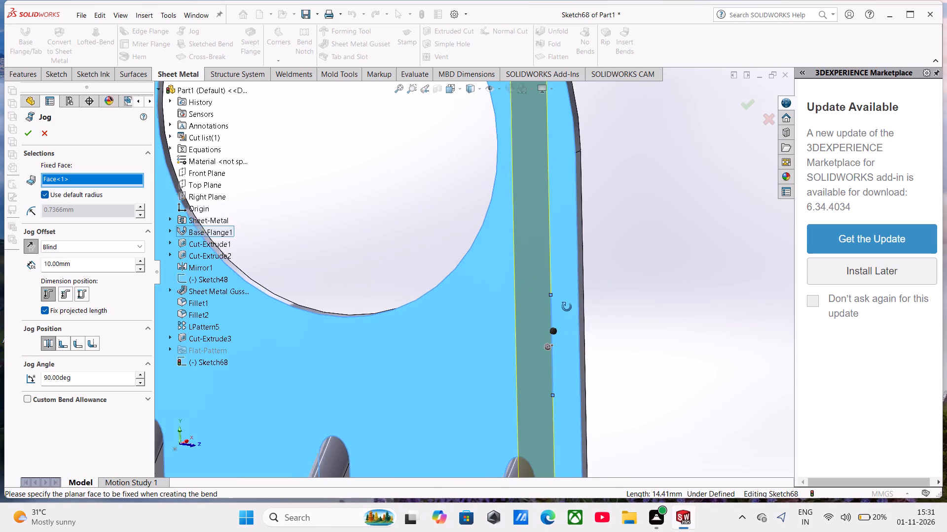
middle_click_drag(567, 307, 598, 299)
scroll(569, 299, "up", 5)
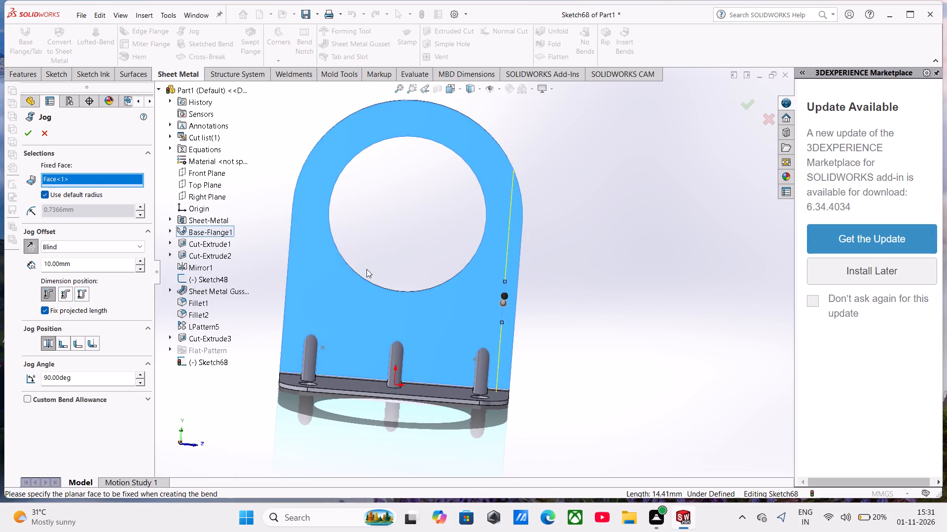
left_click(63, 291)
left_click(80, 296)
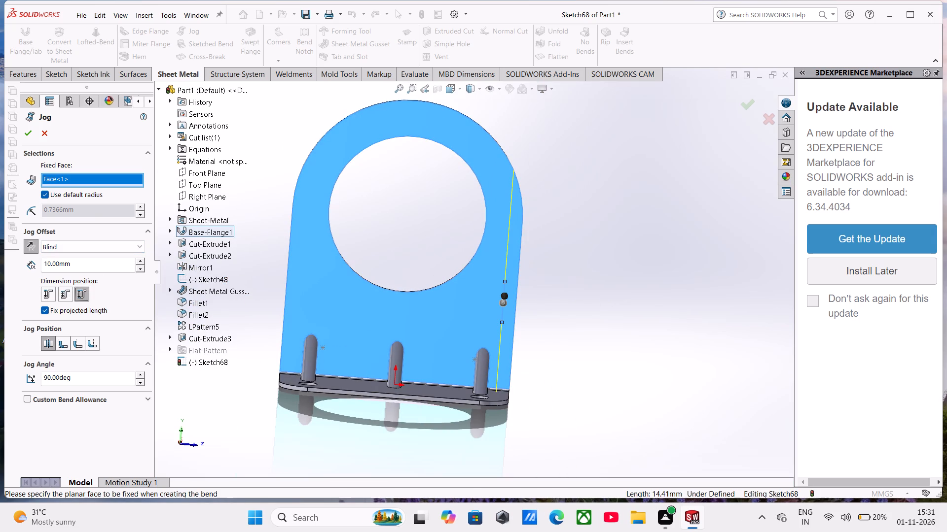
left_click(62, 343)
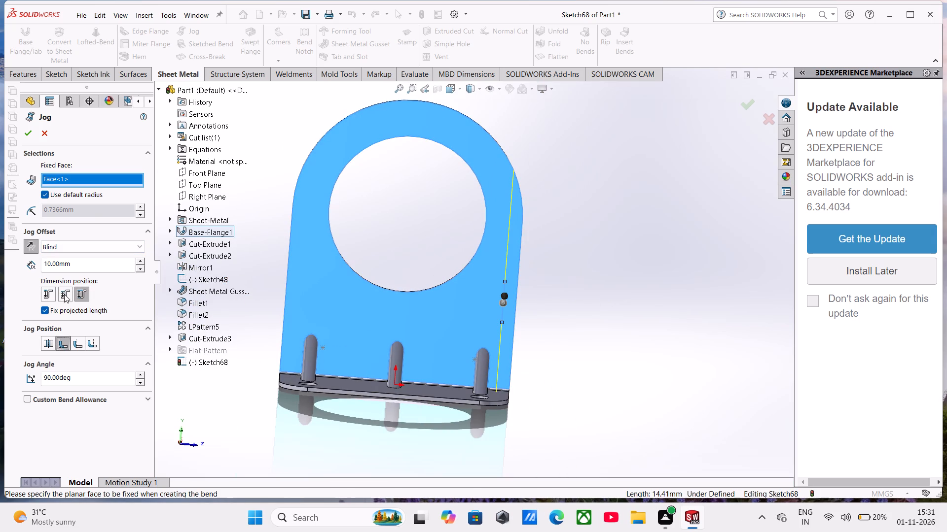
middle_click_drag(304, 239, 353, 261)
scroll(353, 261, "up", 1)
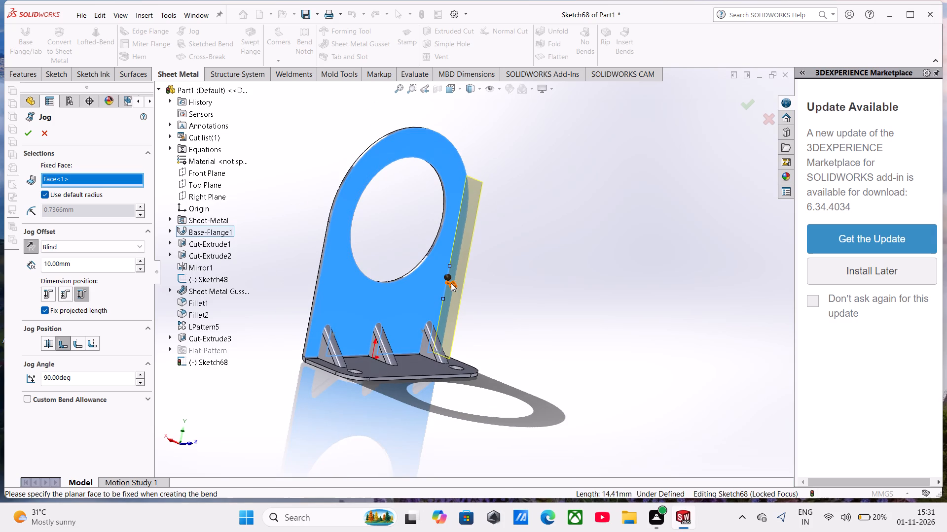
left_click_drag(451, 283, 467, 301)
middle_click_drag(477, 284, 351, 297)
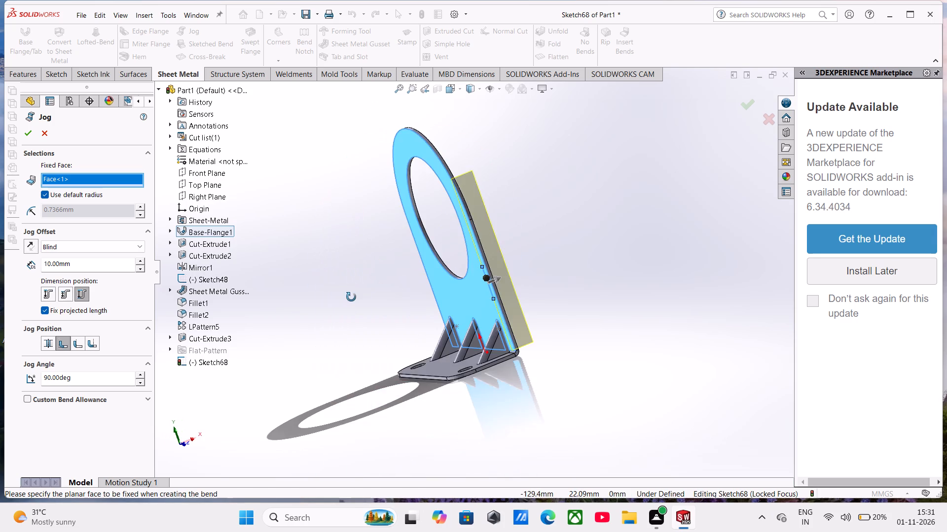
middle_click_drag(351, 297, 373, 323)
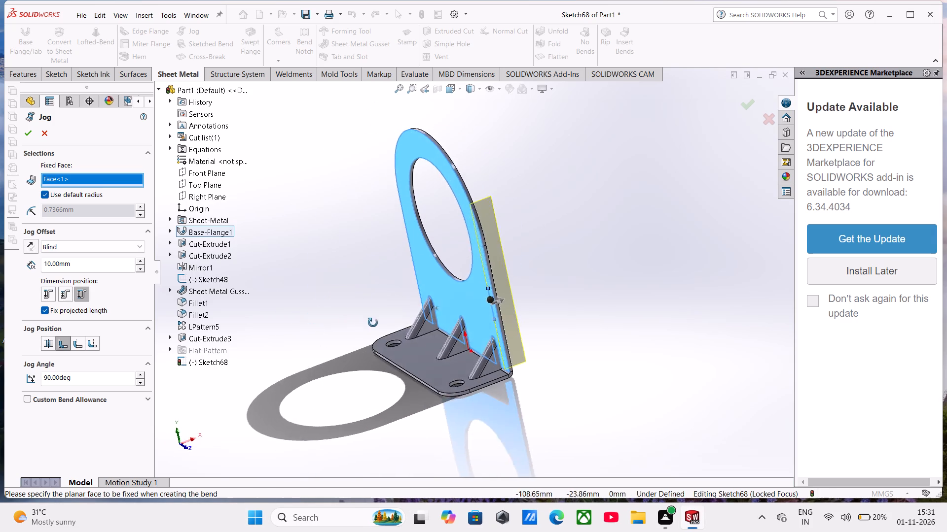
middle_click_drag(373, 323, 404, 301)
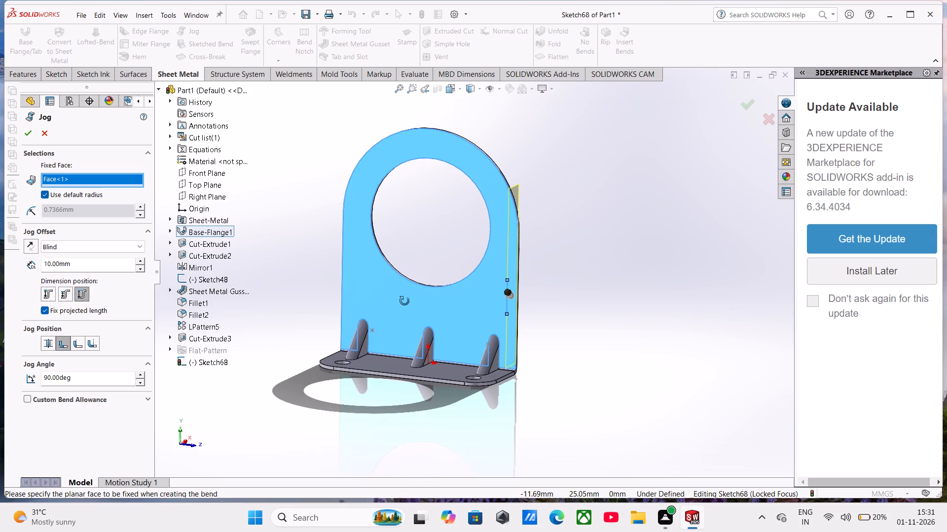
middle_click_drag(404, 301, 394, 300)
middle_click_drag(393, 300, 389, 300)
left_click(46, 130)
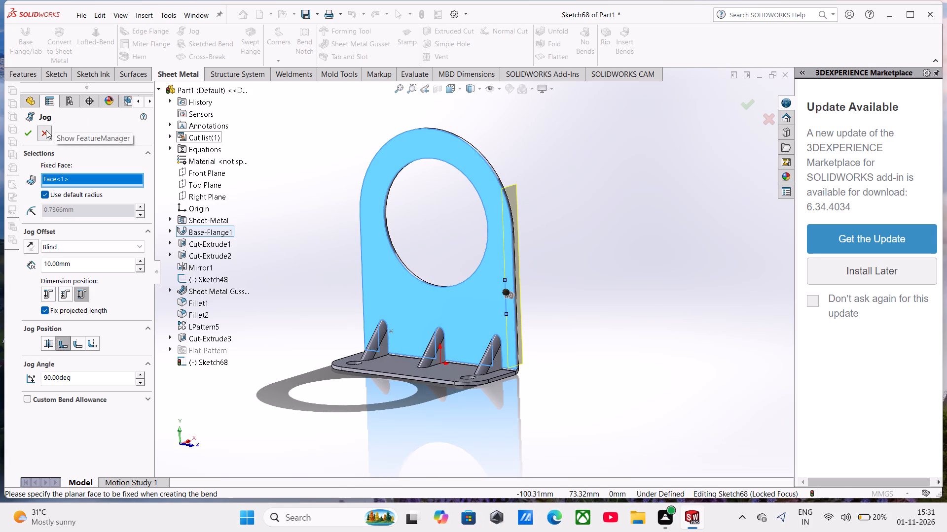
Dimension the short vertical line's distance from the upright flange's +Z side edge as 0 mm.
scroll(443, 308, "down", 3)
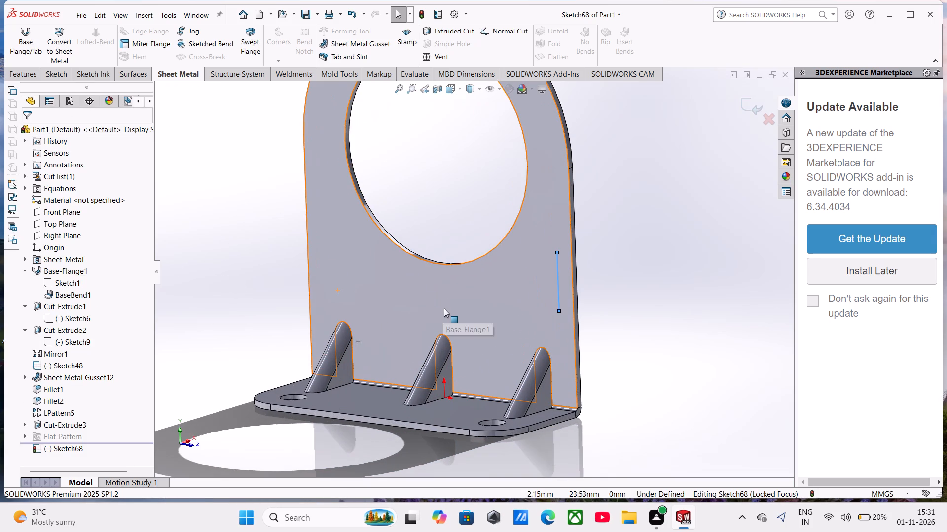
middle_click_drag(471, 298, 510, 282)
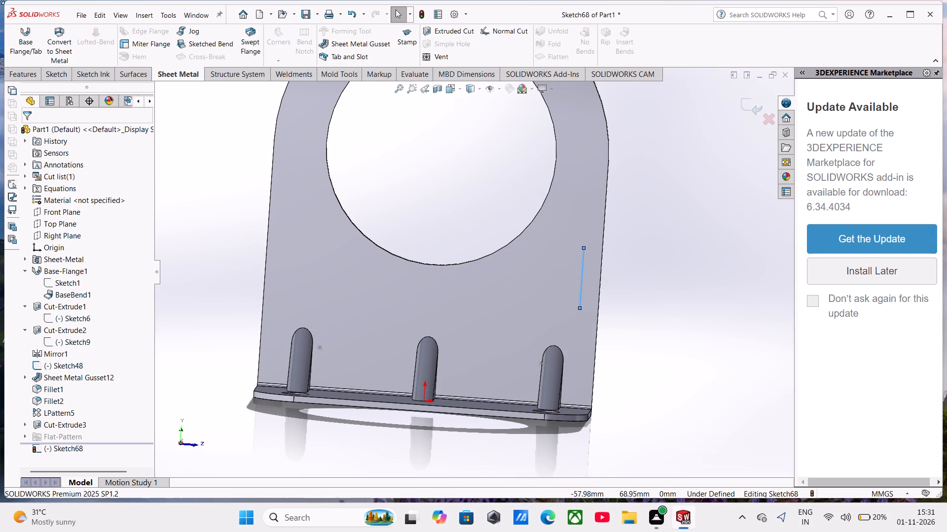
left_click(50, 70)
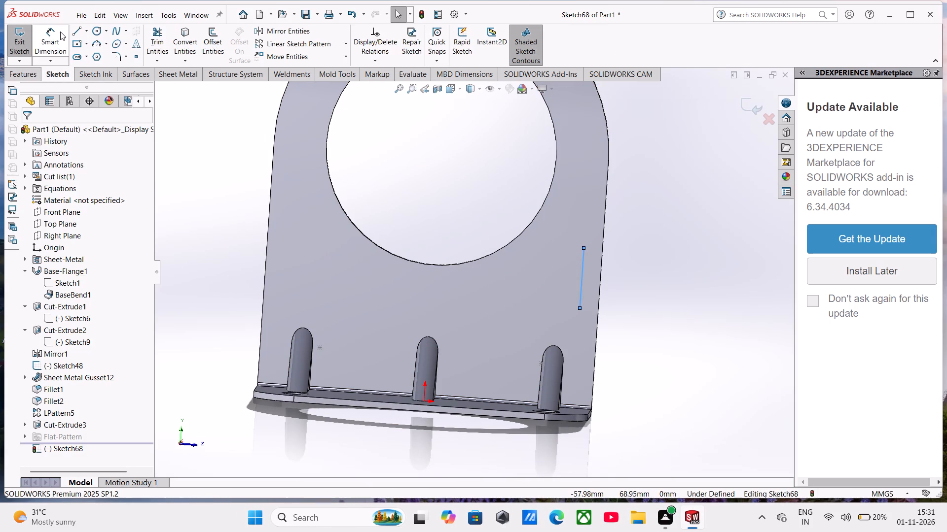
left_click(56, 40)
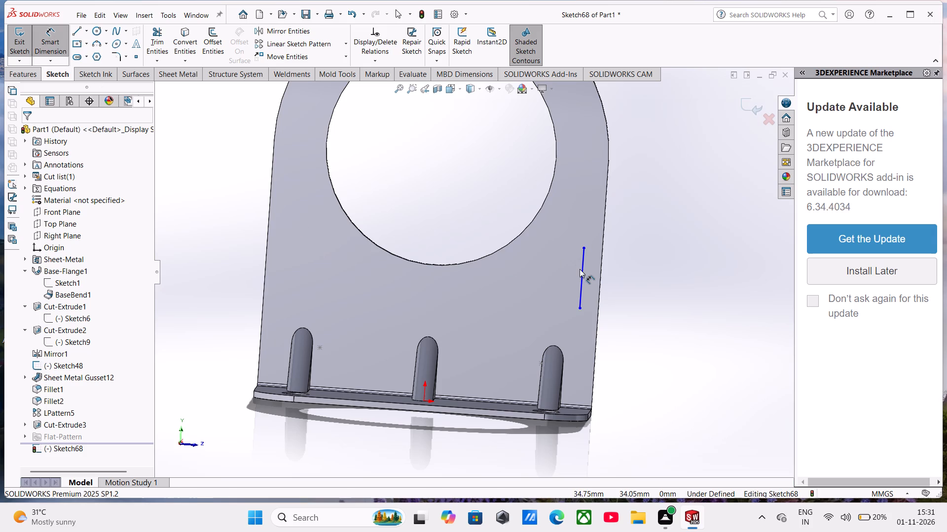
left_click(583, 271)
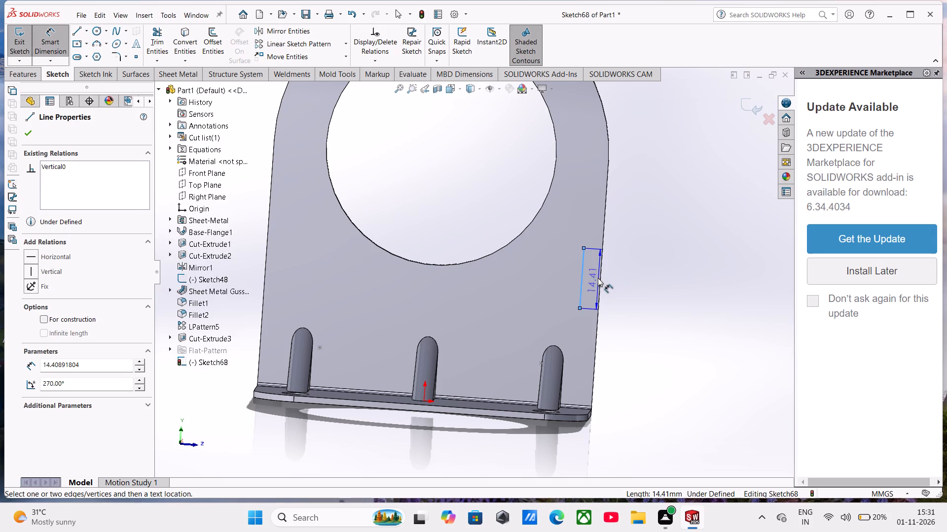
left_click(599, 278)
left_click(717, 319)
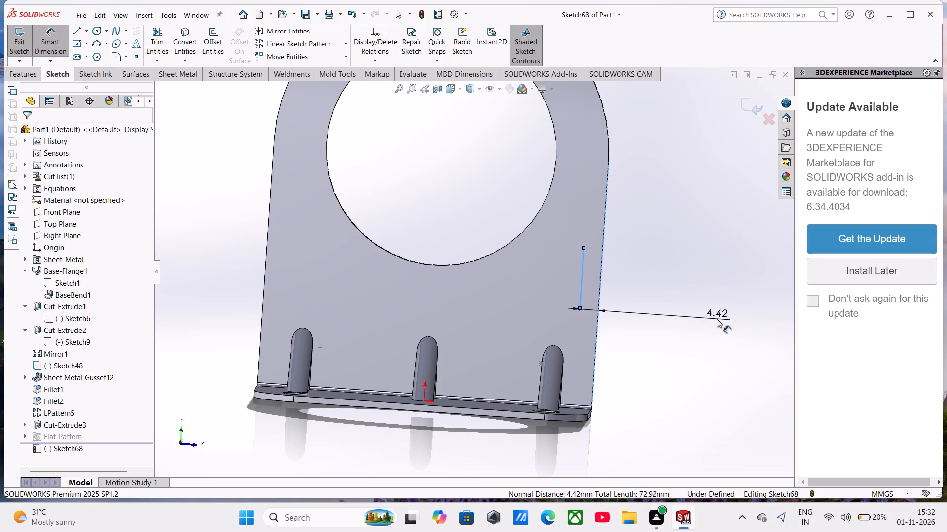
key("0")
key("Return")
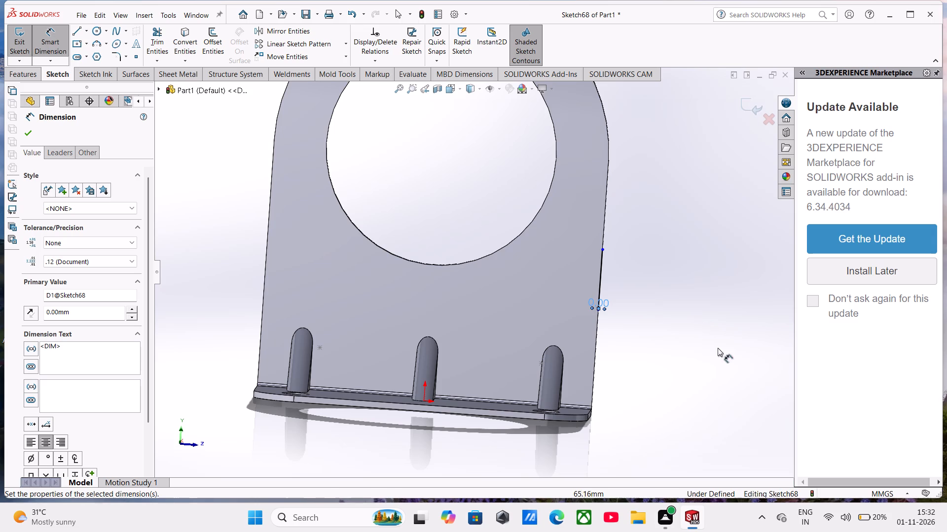
Undo the 0 mm dimension and the vertical line, and exit the emptied sketch.
key("ctrl+z")
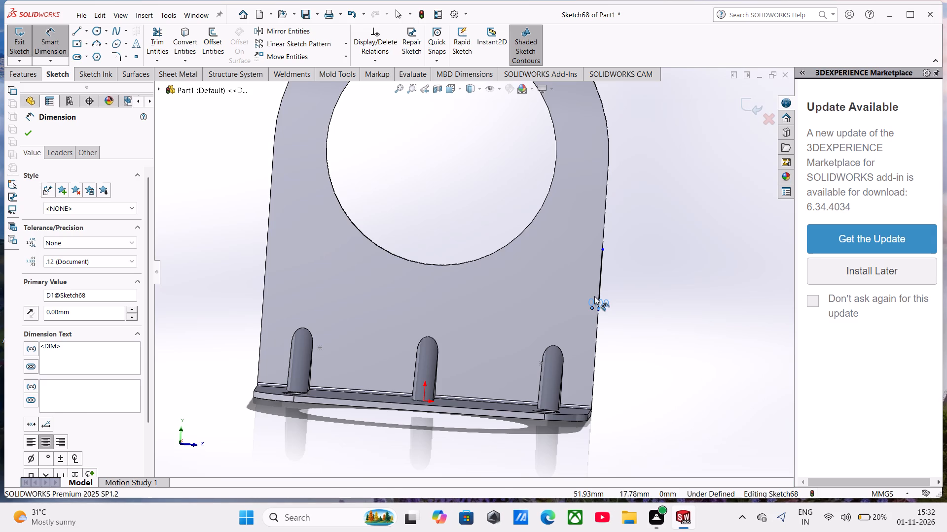
key("ctrl+z")
key("ctrl+z")
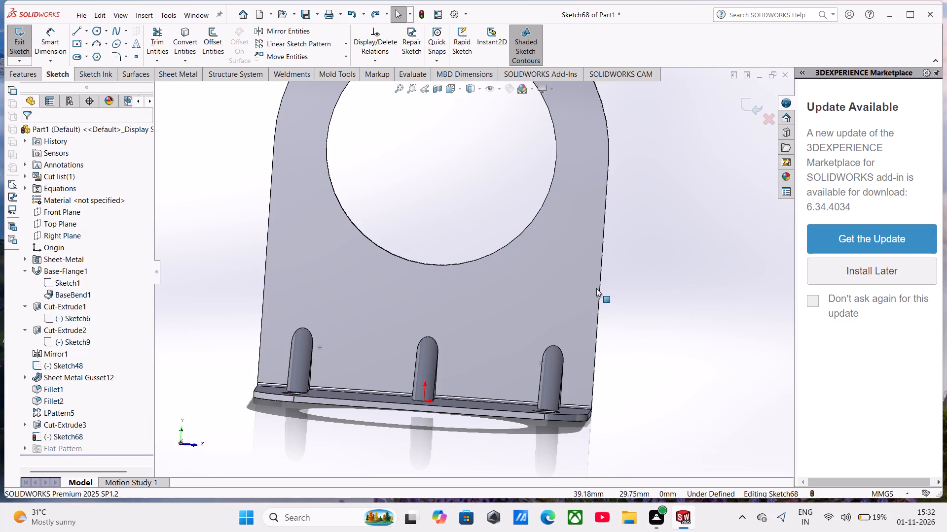
scroll(598, 316, "up", 3)
middle_click_drag(600, 314, 618, 305)
scroll(600, 314, "up", 1)
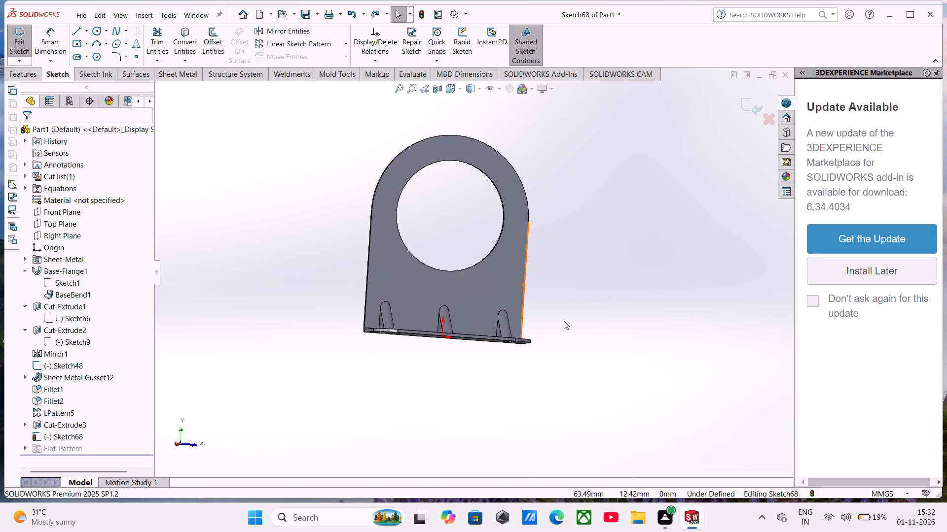
left_click(514, 305)
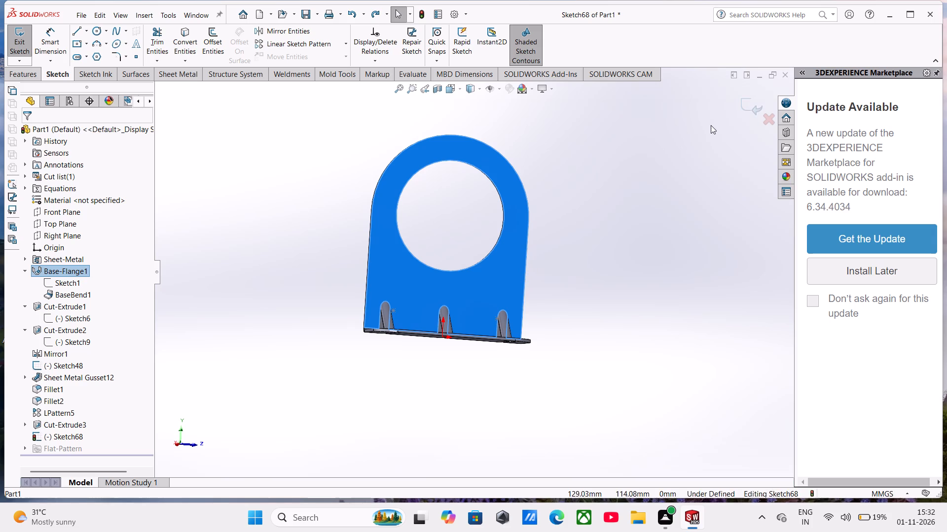
left_click(759, 107)
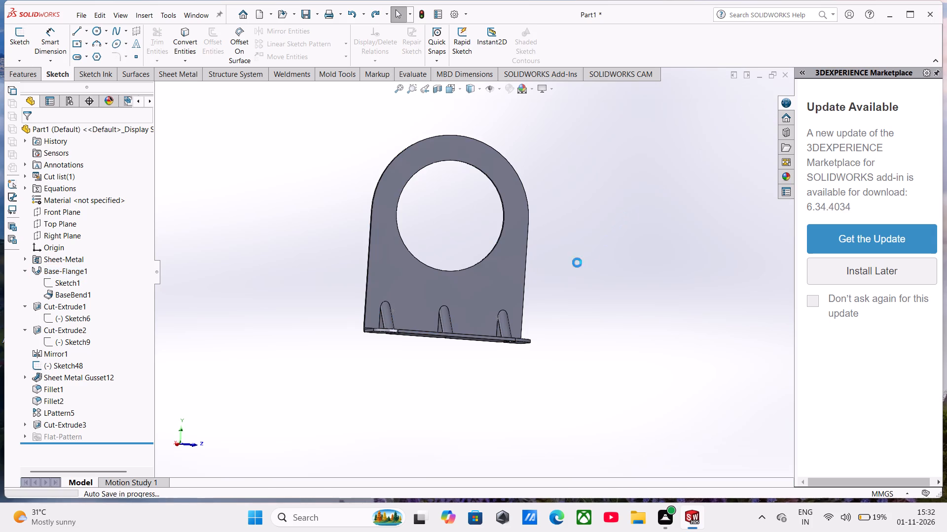
Start a sketch on the upright flange's gusset-side face and draw a vertical line about 23 mm long up its +Z edge from the bottom corner.
left_click(512, 285)
left_click(563, 253)
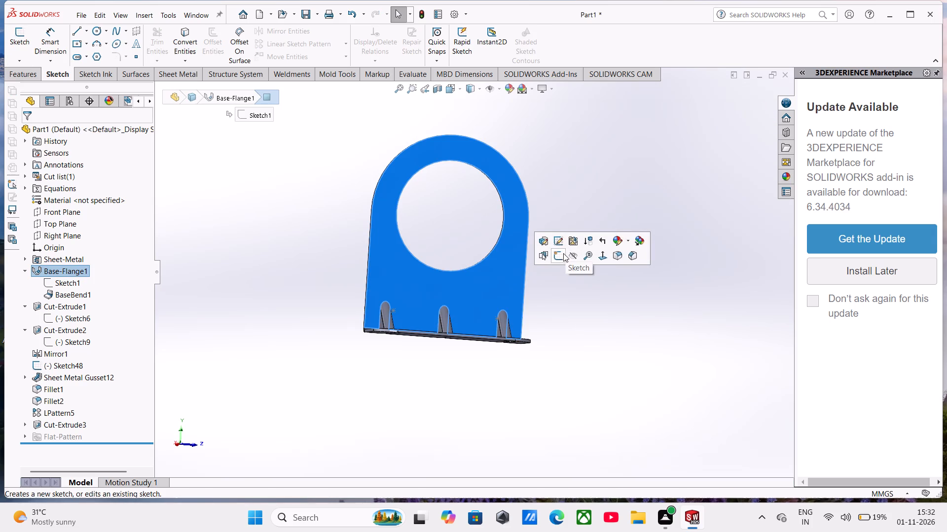
left_click(79, 28)
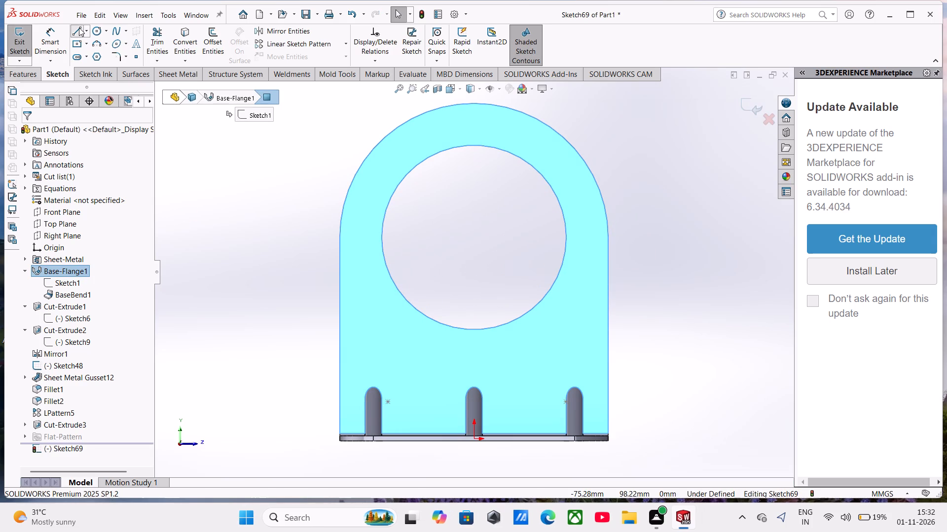
left_click(608, 441)
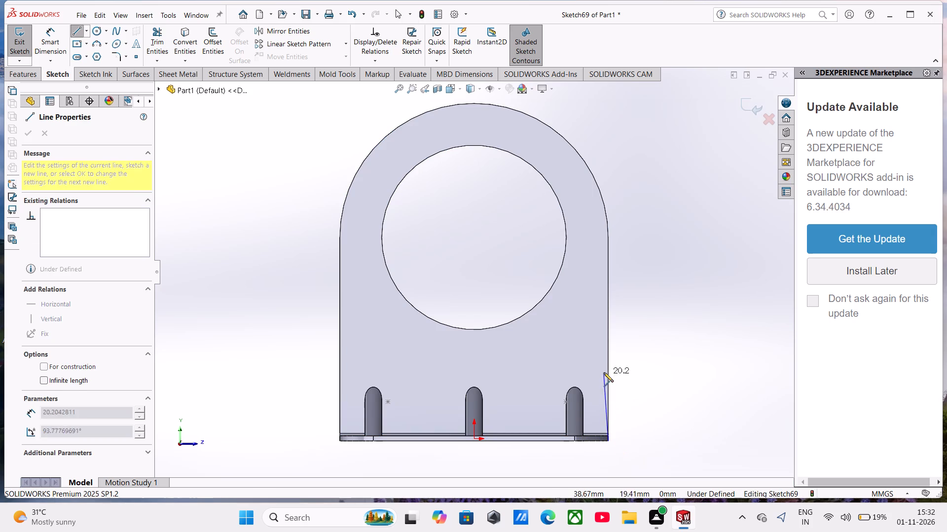
left_click(608, 363)
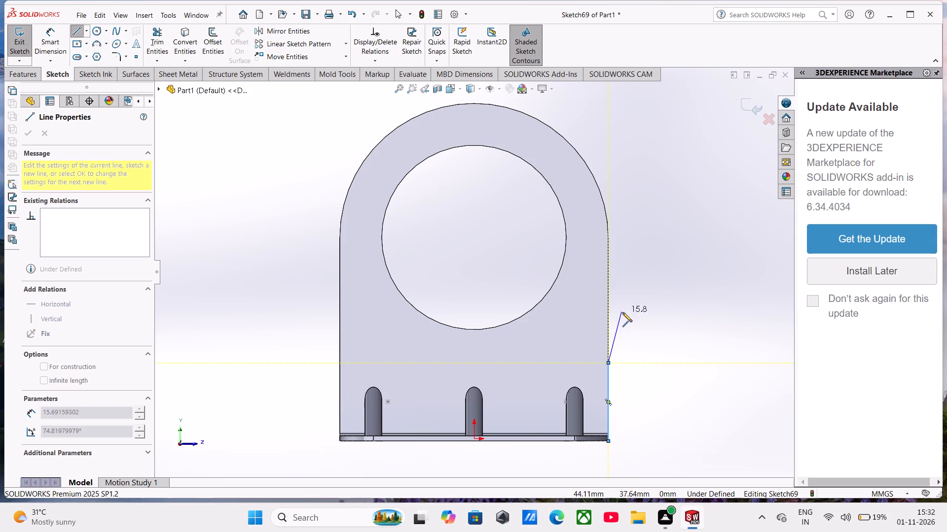
key("Escape")
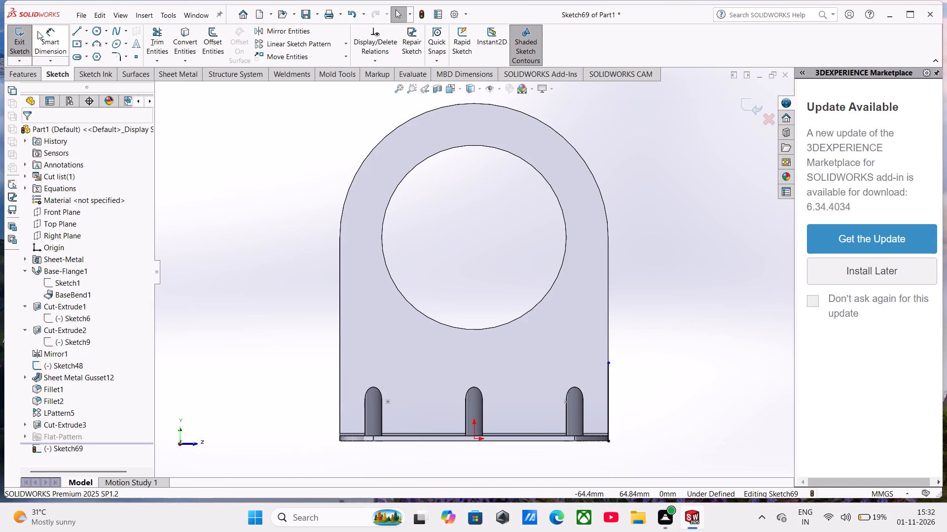
Dimension the vertical line on the upright flange's +Z edge to a length of 22.50 mm.
left_click(37, 31)
left_click(606, 442)
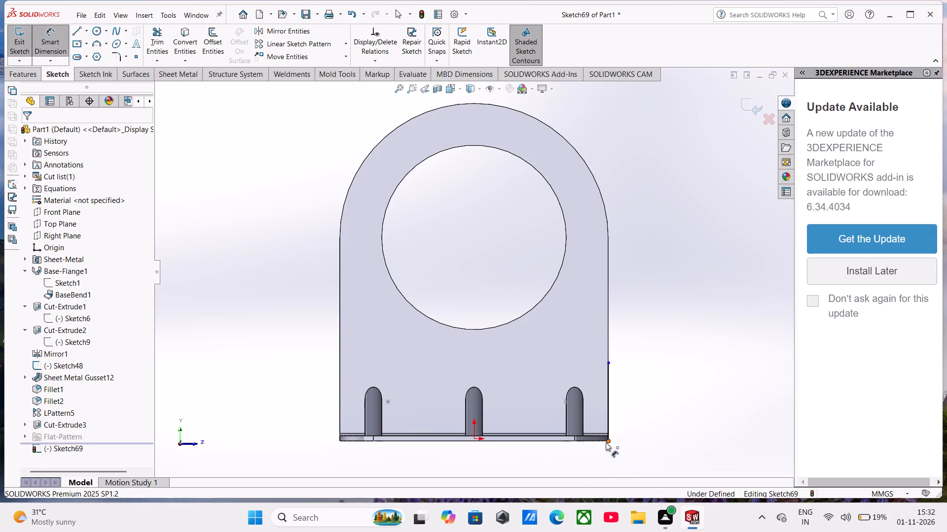
left_click(609, 362)
left_click(728, 373)
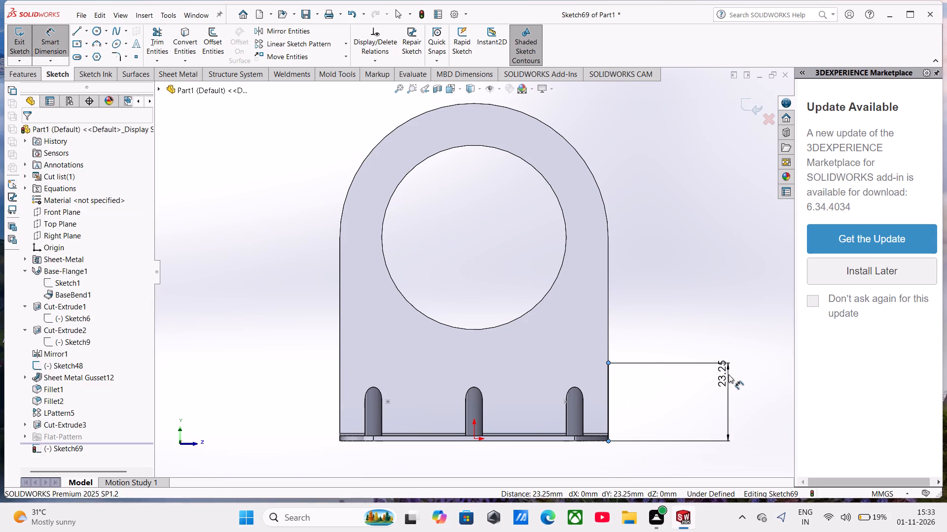
type("22")
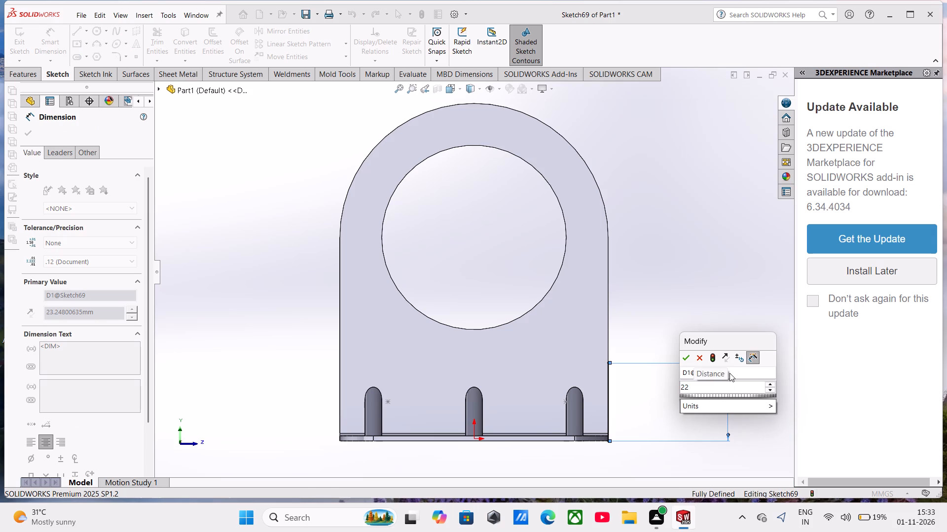
type(".50")
key("Return")
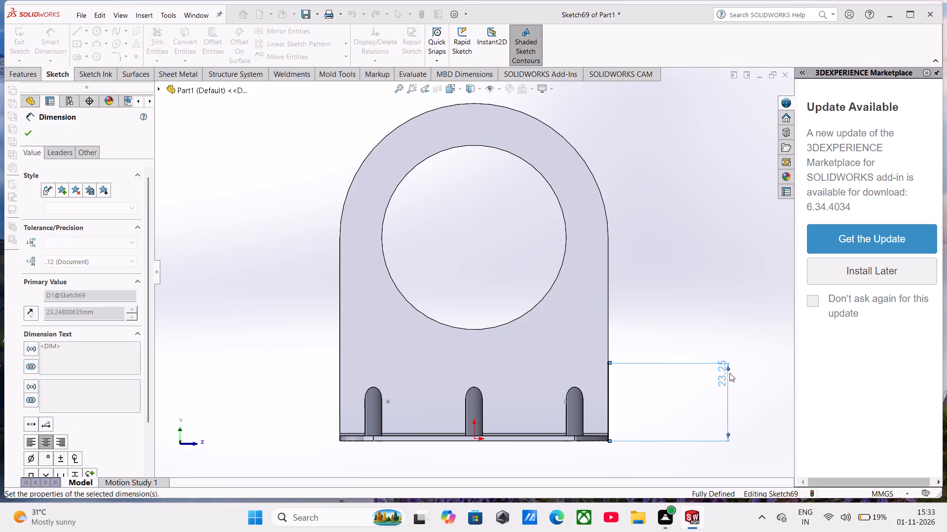
scroll(661, 402, "down", 4)
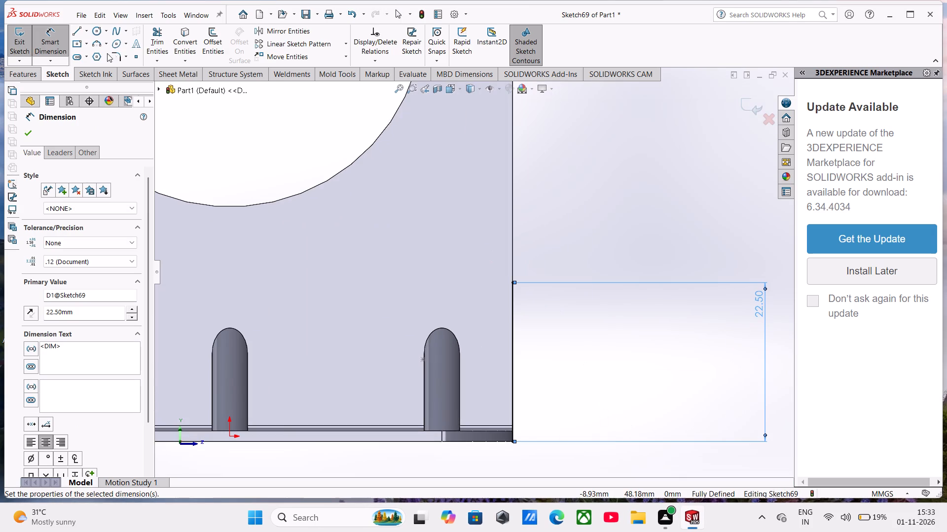
left_click(24, 133)
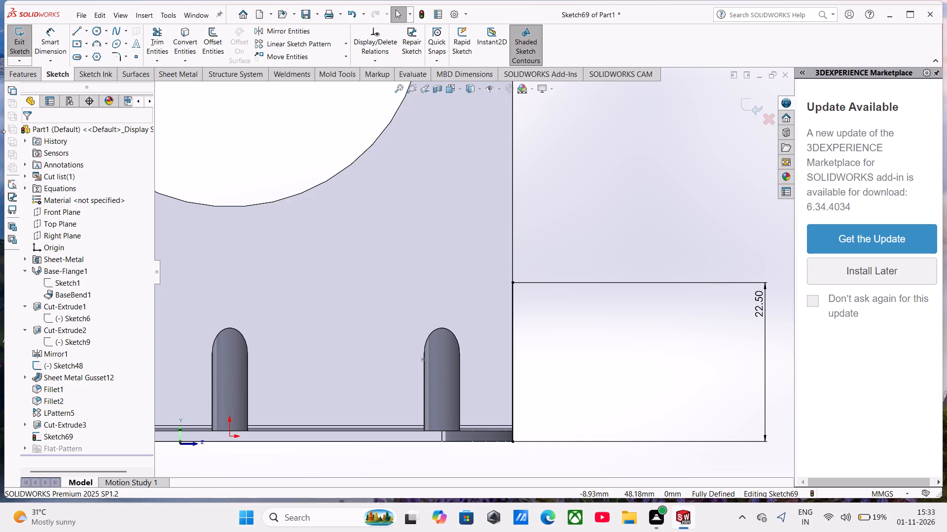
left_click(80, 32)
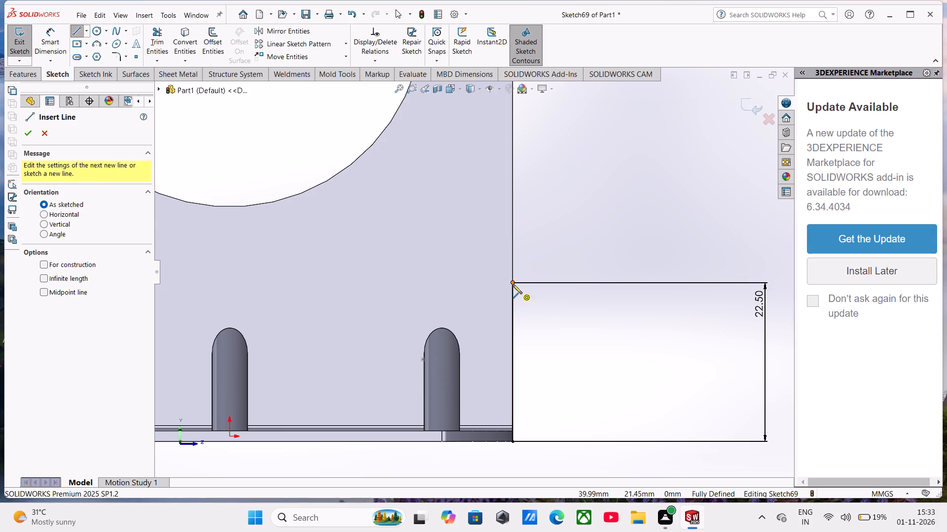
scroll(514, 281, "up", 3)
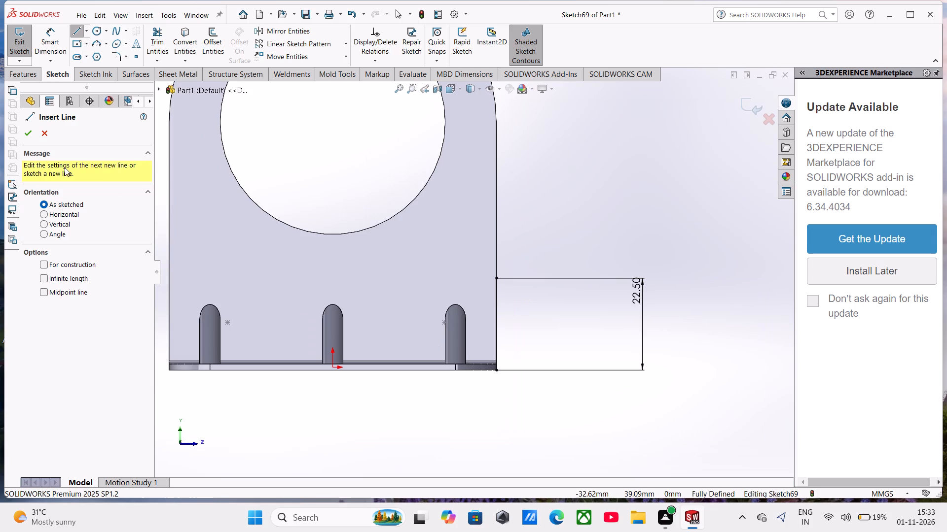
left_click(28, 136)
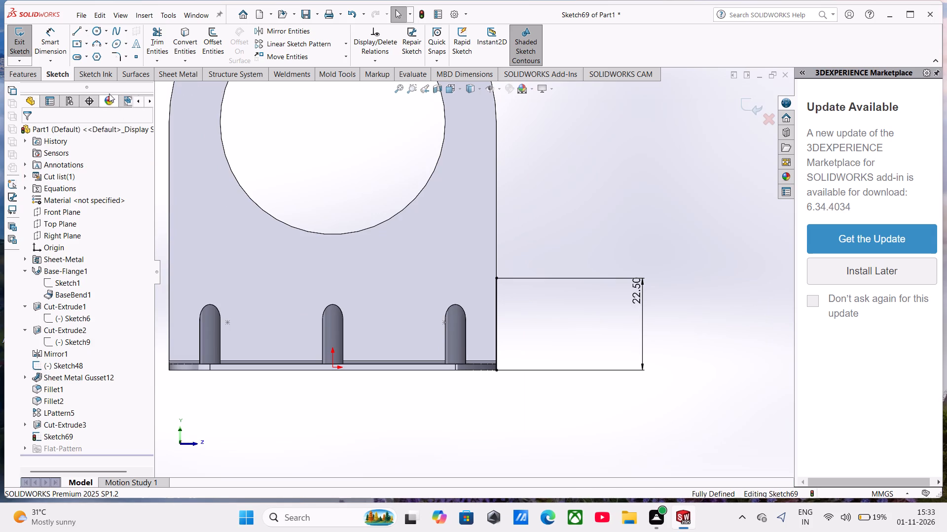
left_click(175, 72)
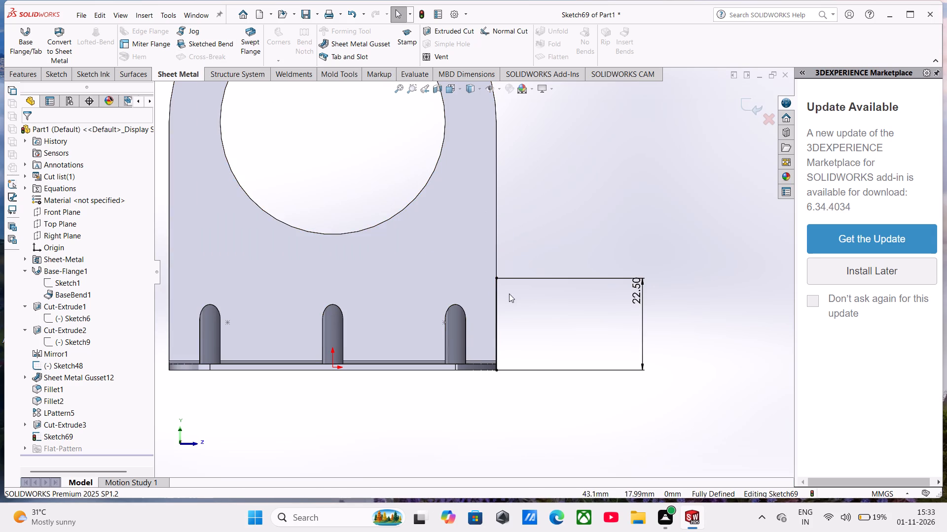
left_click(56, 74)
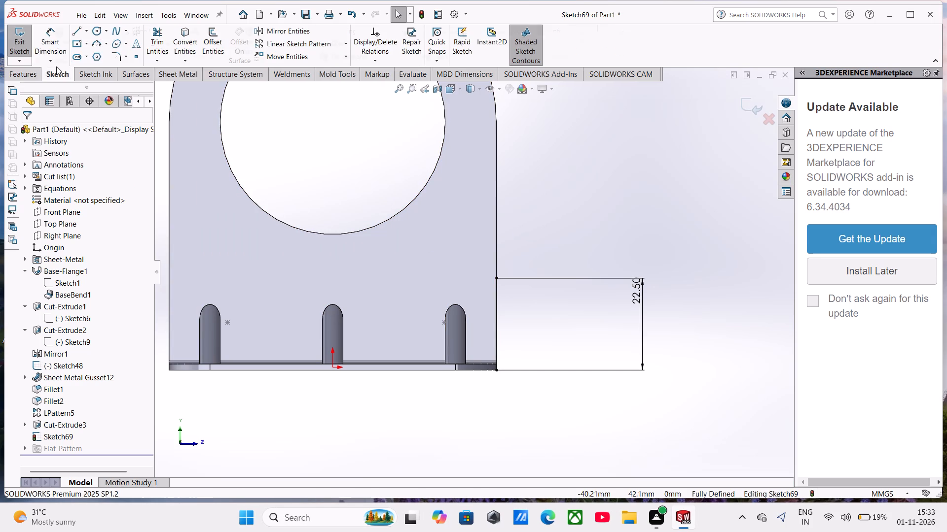
Draw a 15 mm horizontal line outward in +Z from the upper endpoint of the 22.50 mm vertical line.
left_click(74, 36)
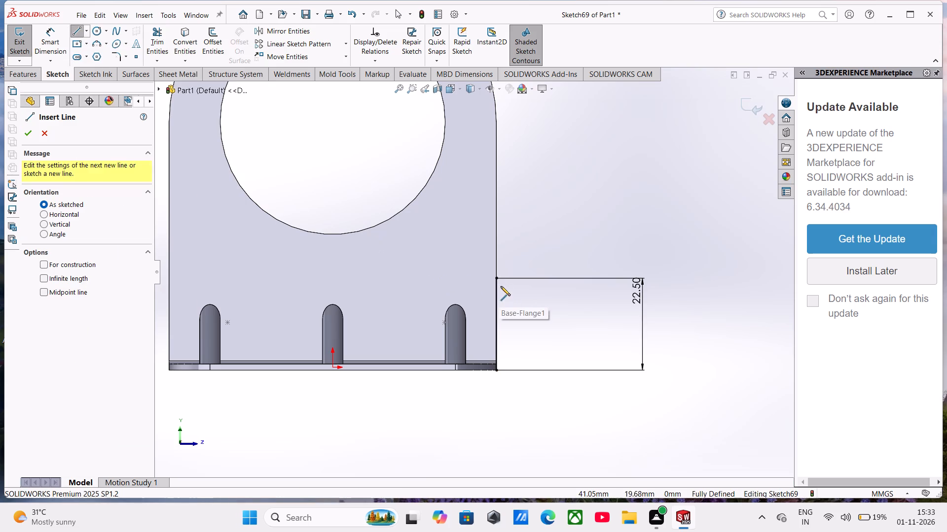
left_click(499, 278)
left_click(557, 279)
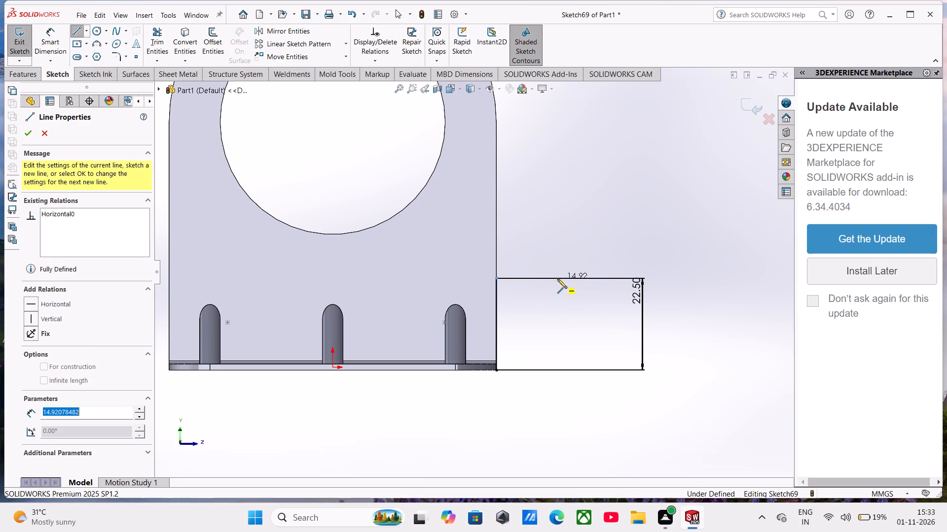
type("15")
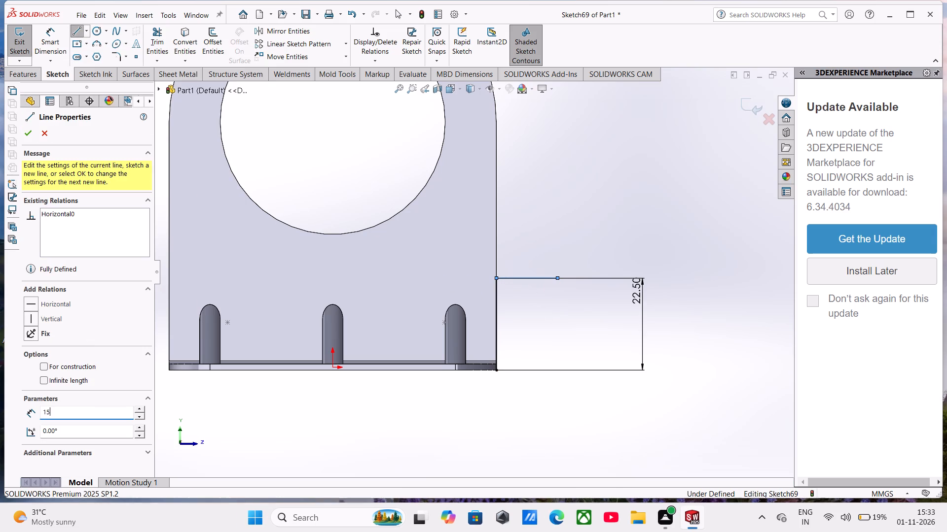
key("Return")
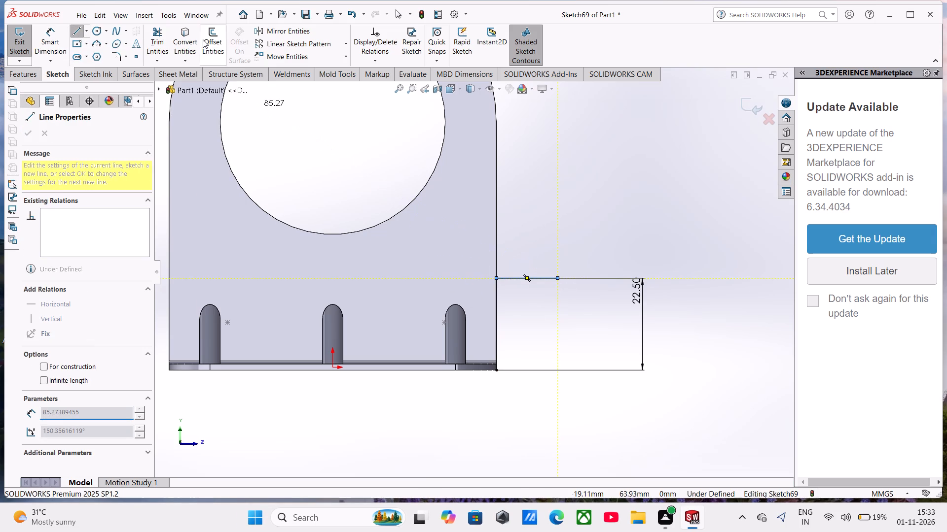
Draw a circle of radius 7.50 mm centred on the outer end of the 15 mm horizontal line.
left_click(103, 30)
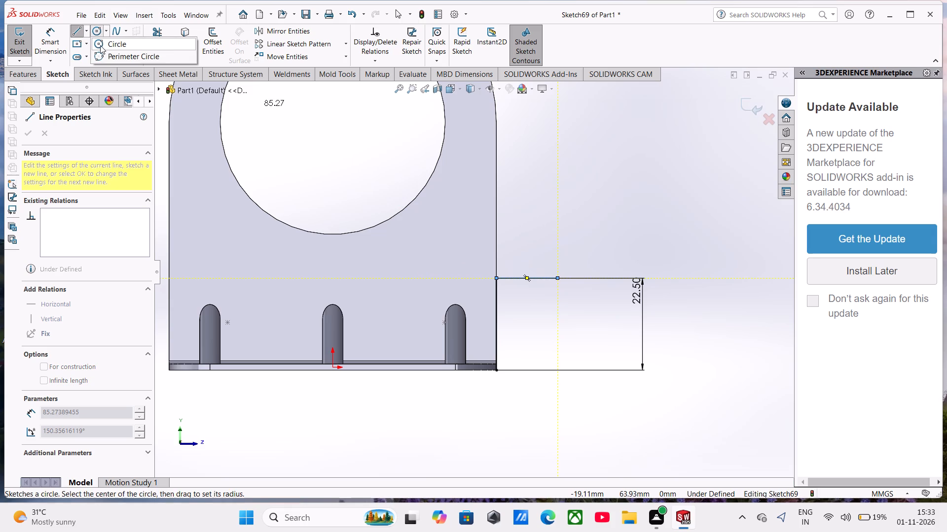
left_click(100, 44)
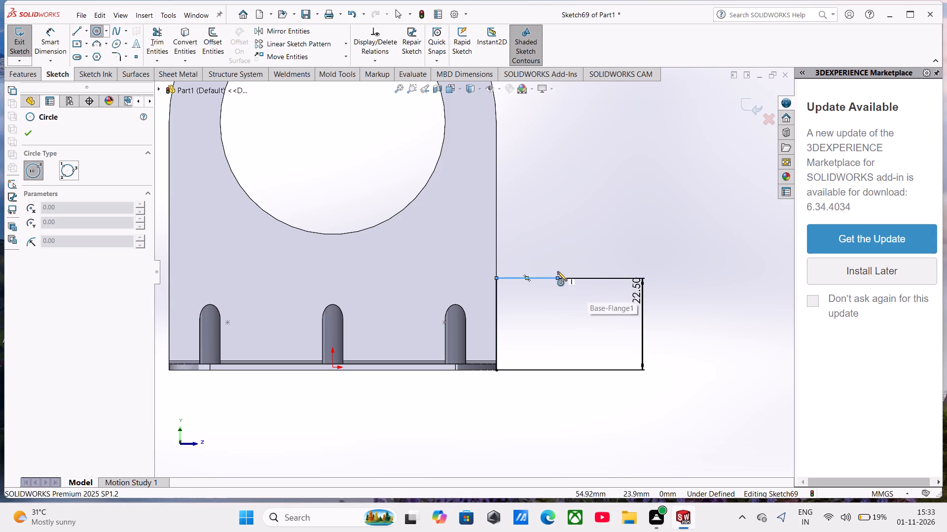
left_click(556, 276)
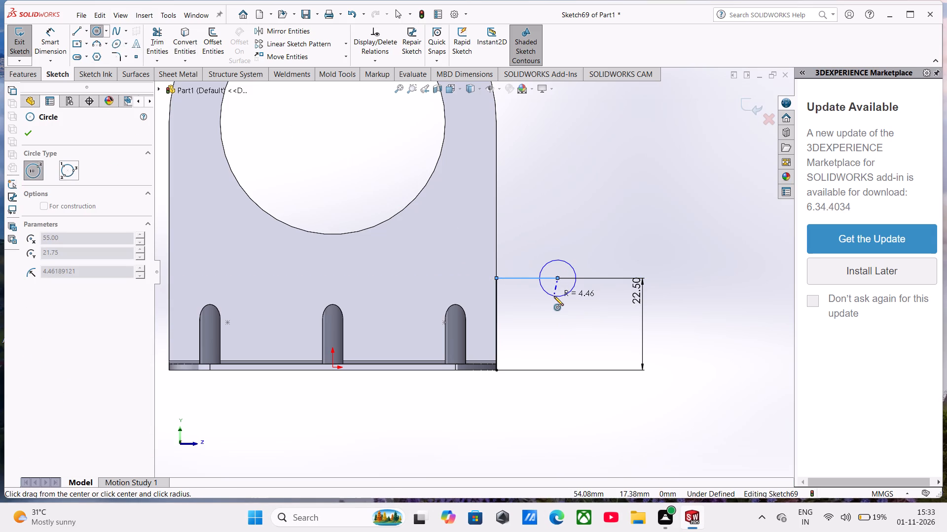
left_click(554, 296)
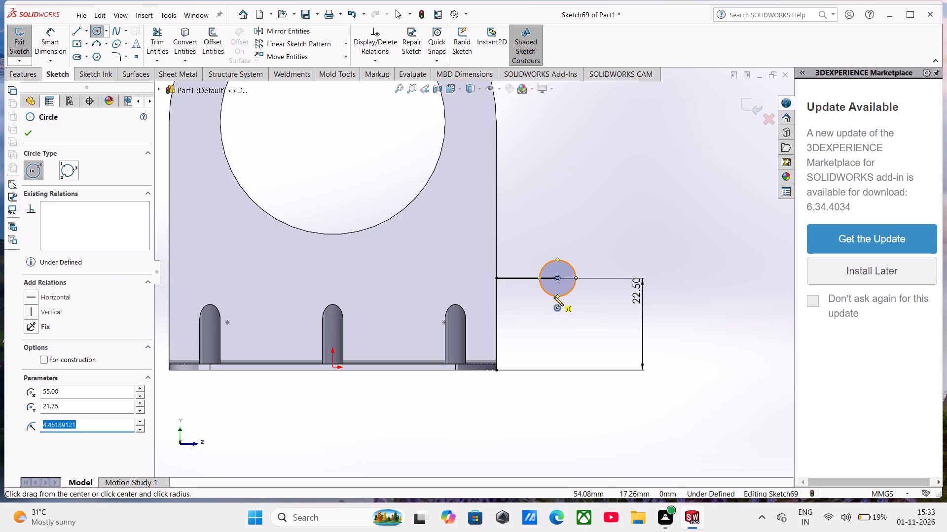
key("7")
type(".50")
key("Return")
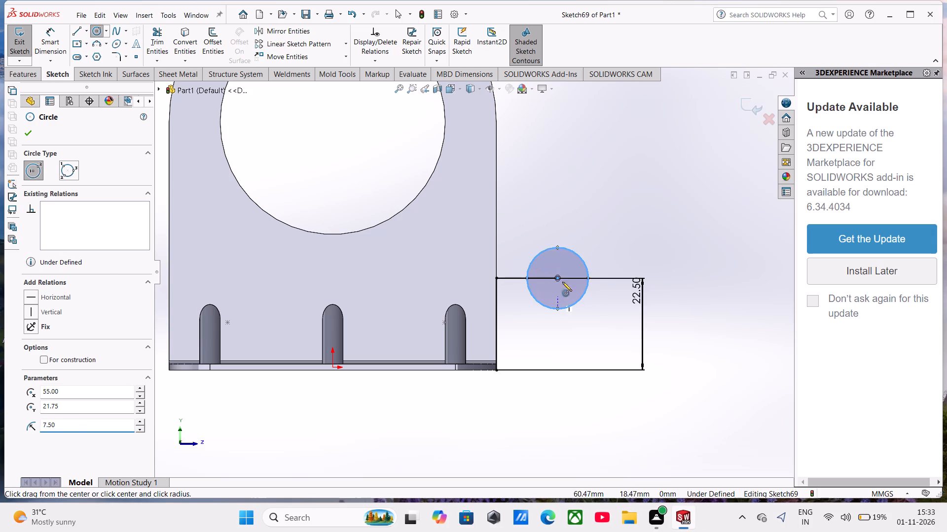
Add a second circle concentric with the 7.50 mm radius circle and dimension its diameter as 6.50 mm.
left_click(559, 278)
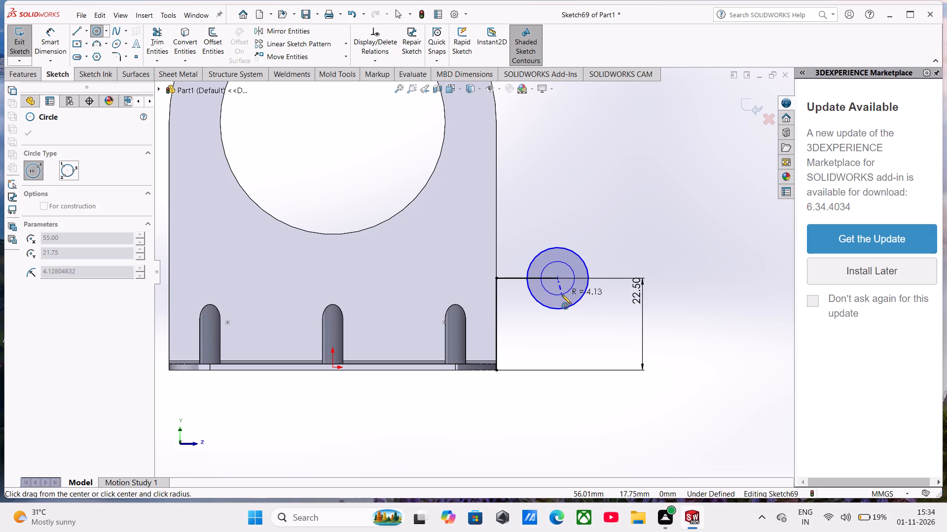
left_click(579, 321)
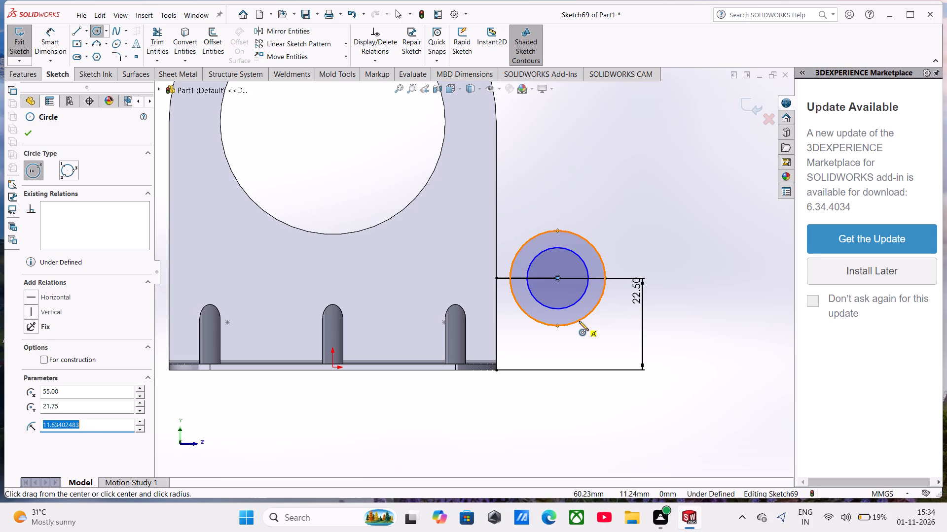
left_click(59, 32)
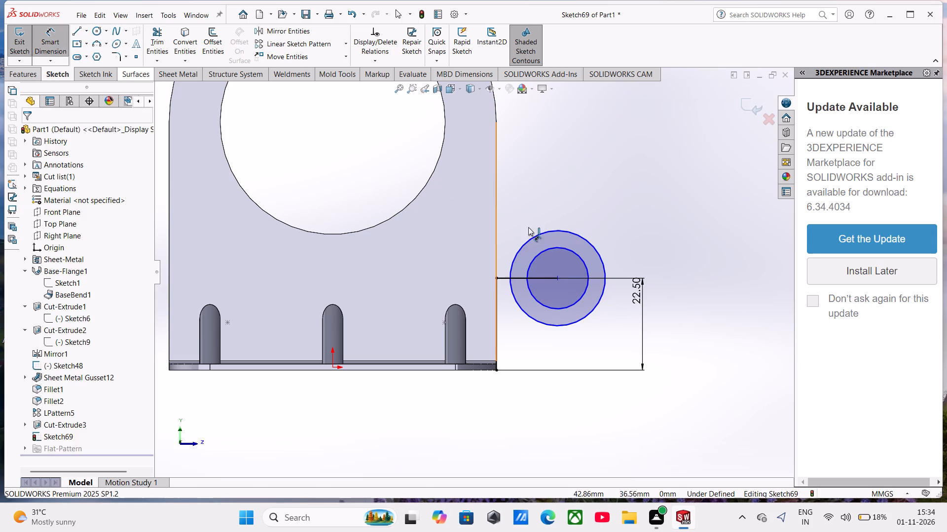
left_click(592, 243)
left_click(650, 248)
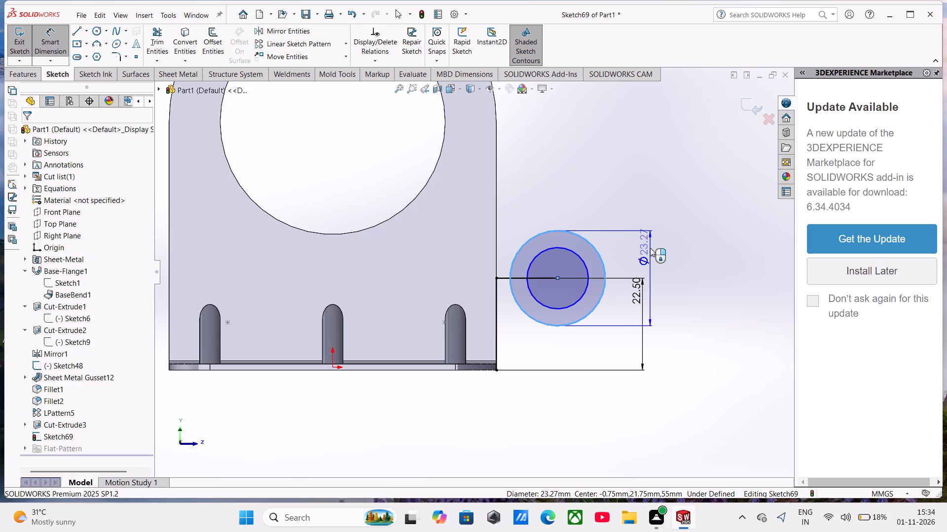
type("6.50")
key("Return")
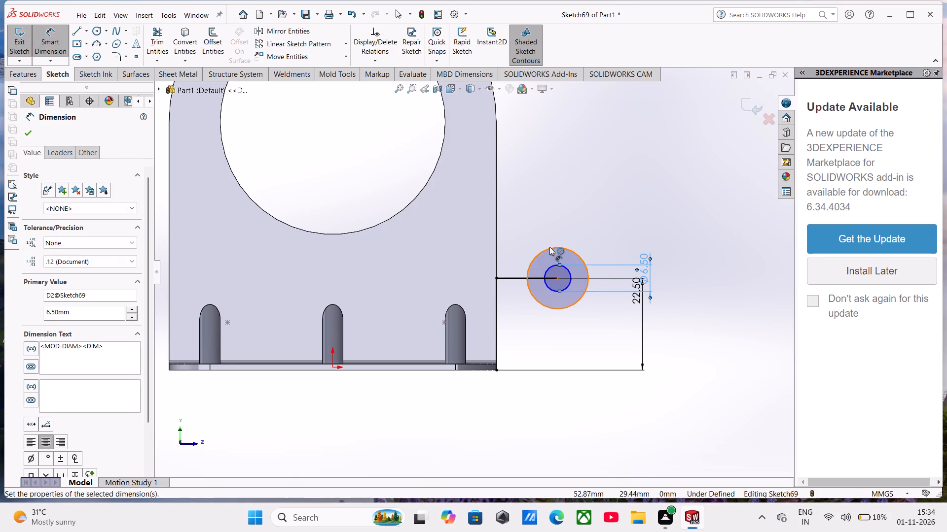
left_click(549, 247)
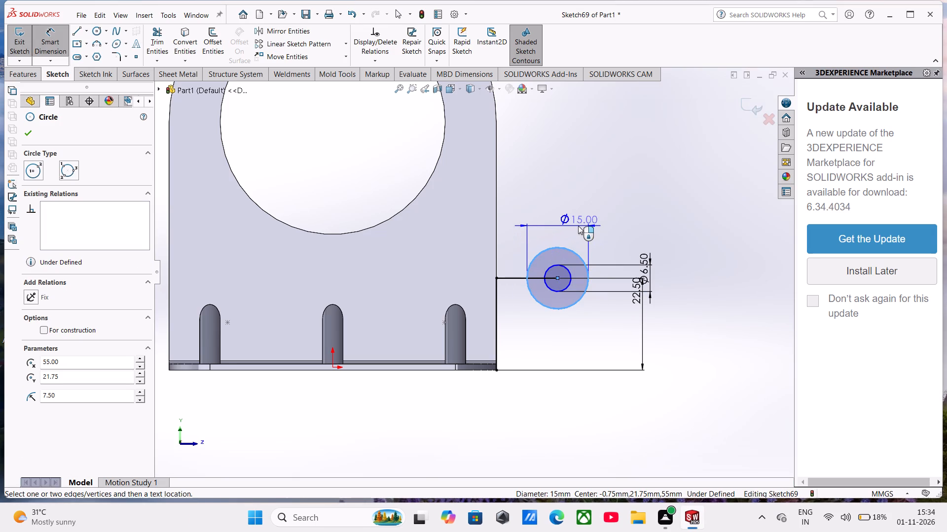
key("Escape")
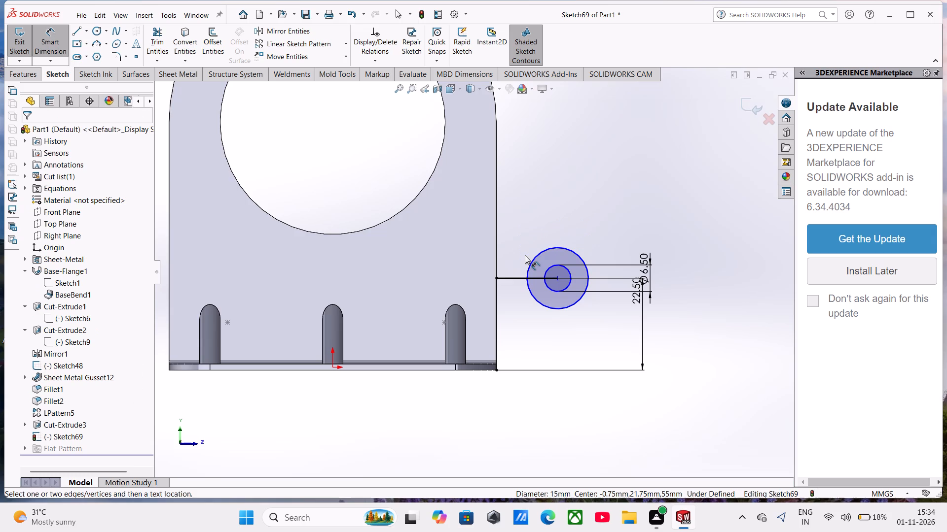
Draw horizontal lines from the larger circle's top and bottom points to the flange's +Z edge, and join their ends with a vertical line.
scroll(519, 254, "down", 3)
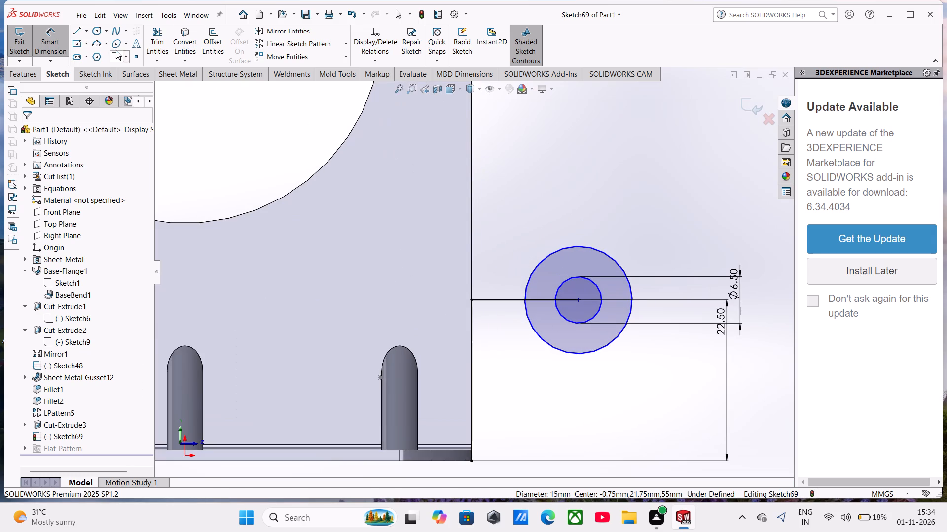
left_click(73, 30)
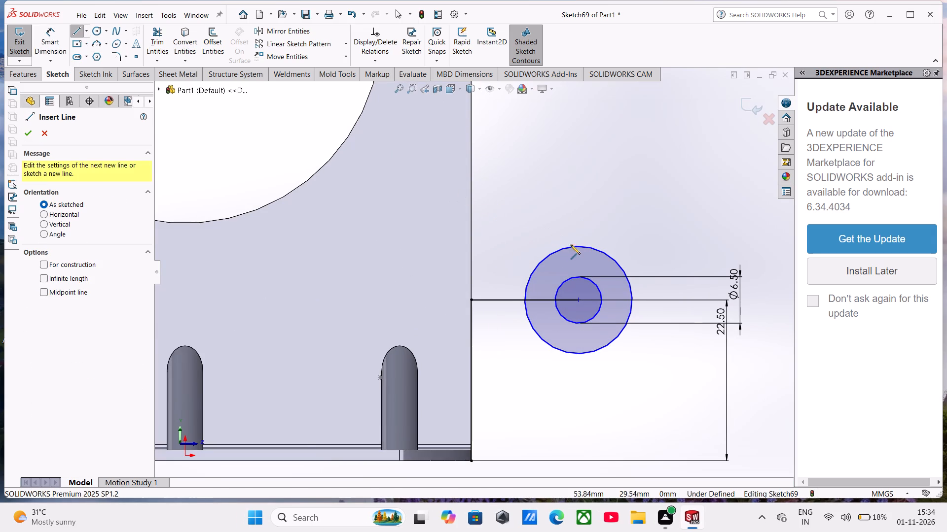
left_click(574, 244)
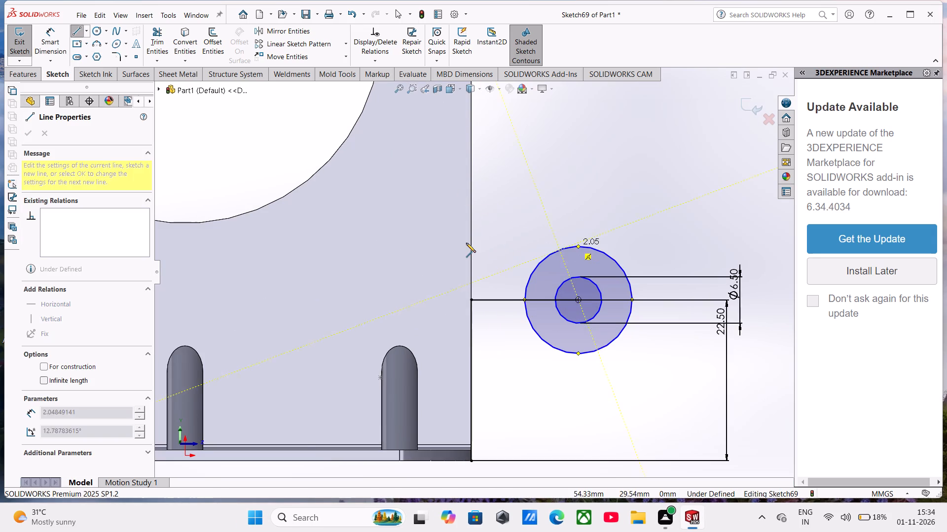
left_click(470, 244)
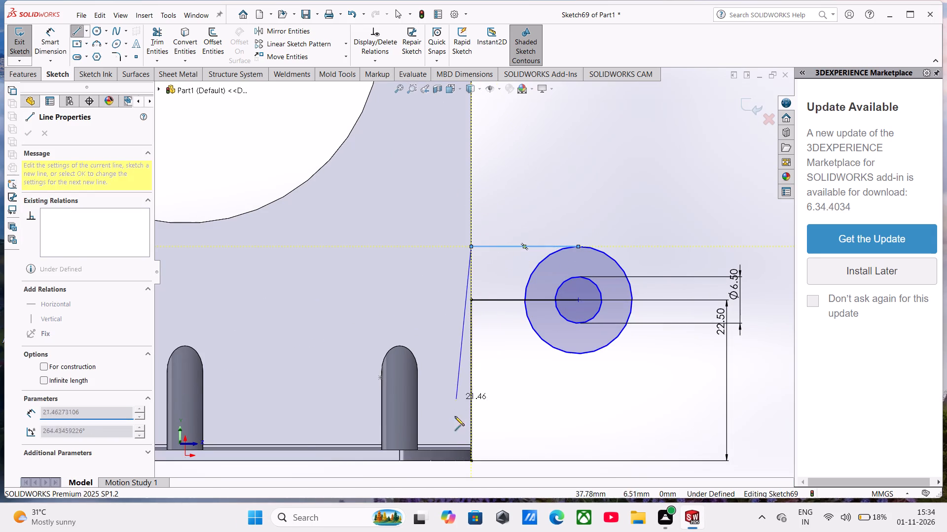
key("Escape")
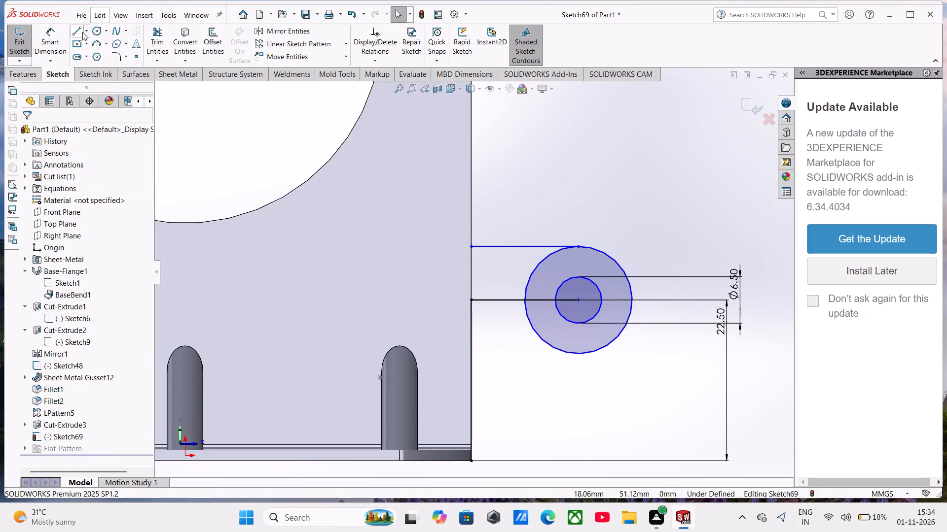
left_click(81, 33)
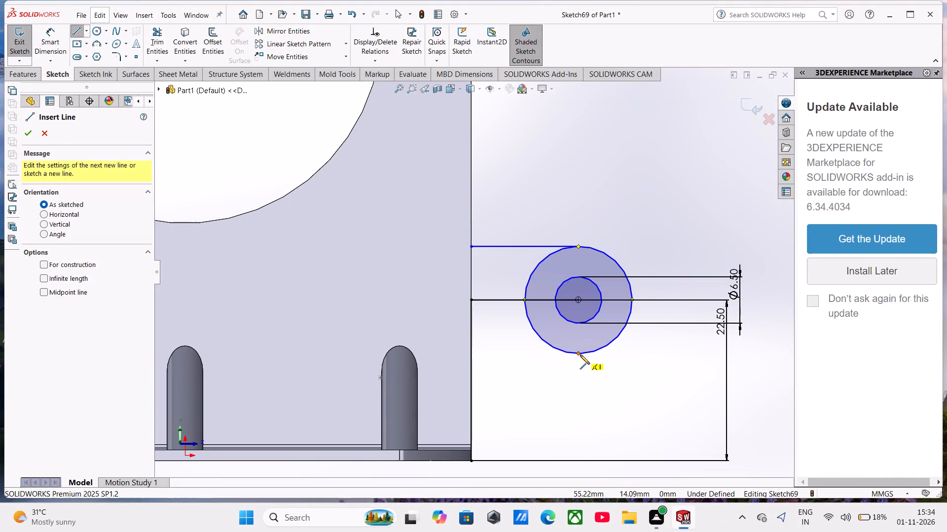
left_click(579, 355)
left_click(471, 353)
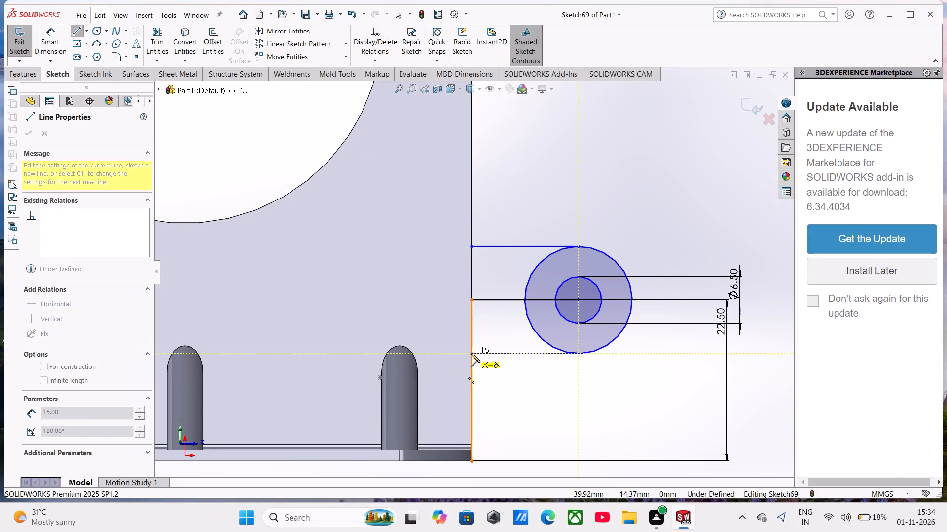
left_click(470, 245)
key("Escape")
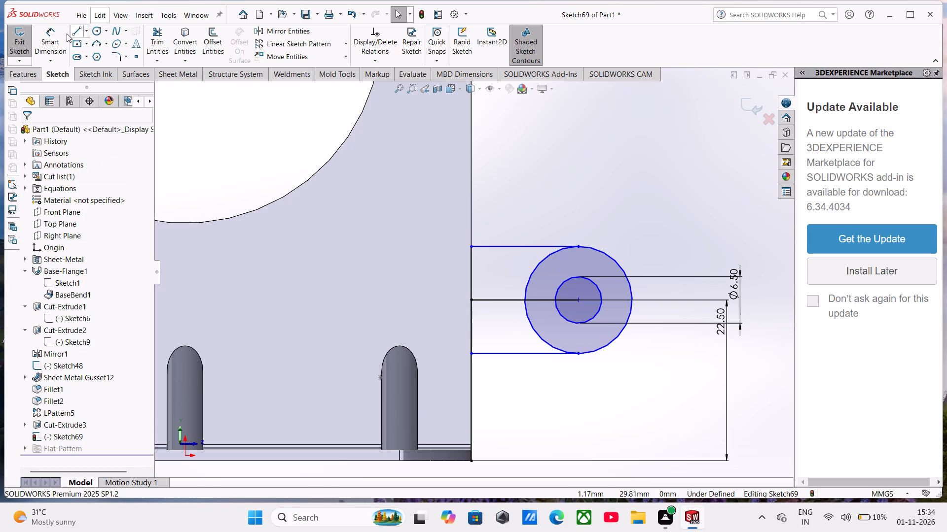
Trim away the 15 mm horizontal centre line and the inner half of the larger circle to leave a rounded tab outline.
left_click(154, 46)
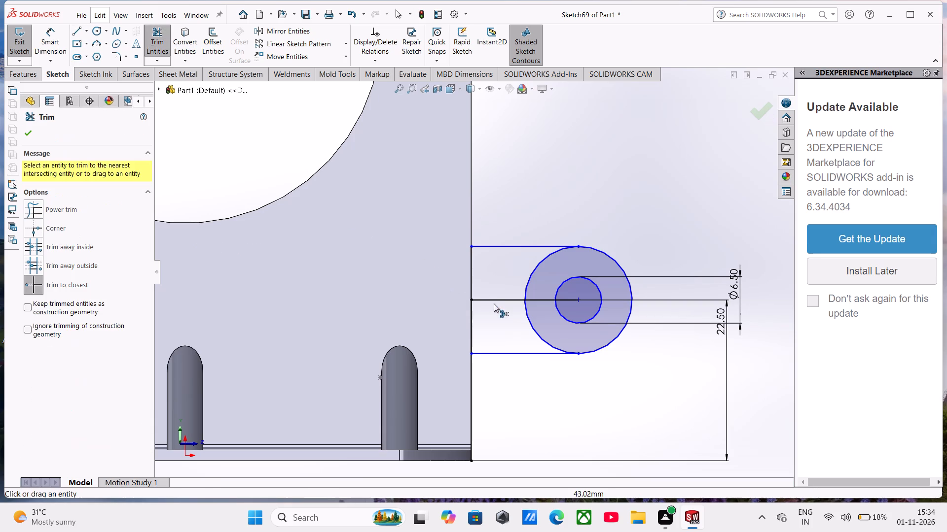
left_click(494, 299)
double_click(494, 300)
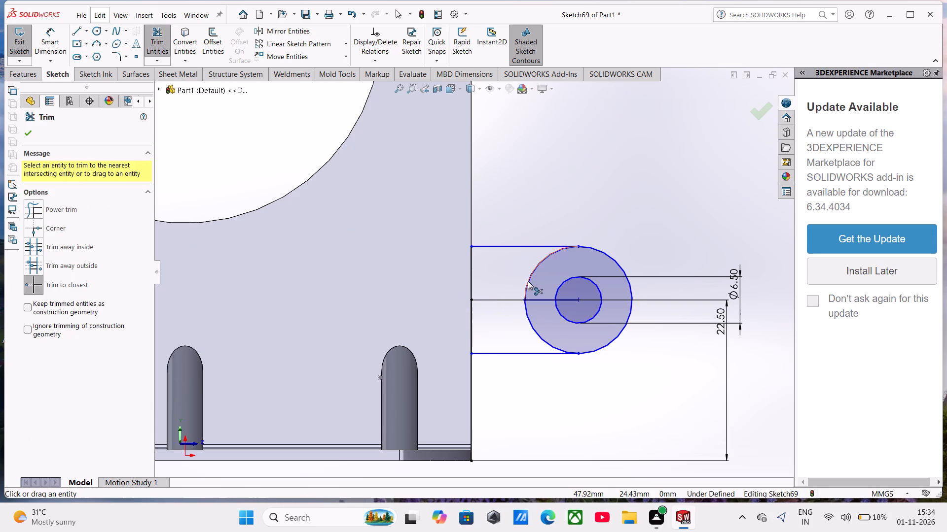
left_click(528, 281)
left_click(538, 300)
left_click(538, 300)
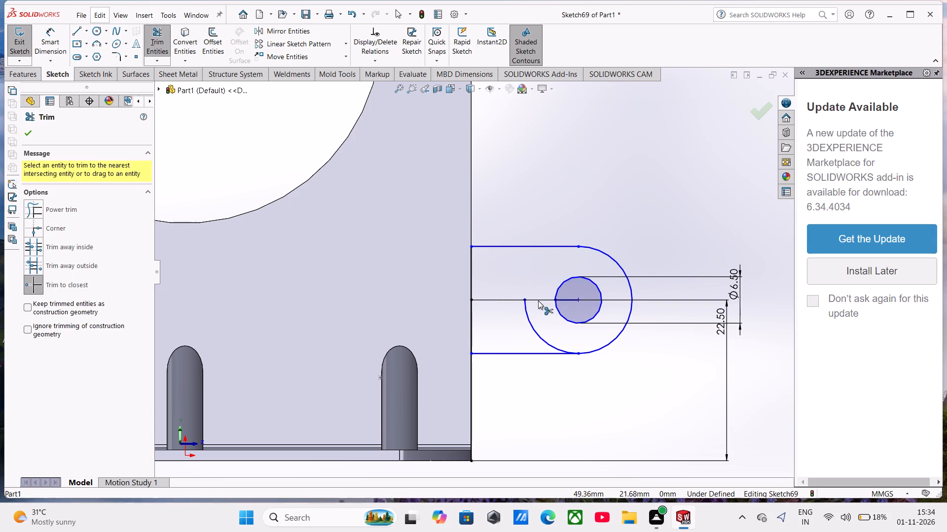
left_click(572, 299)
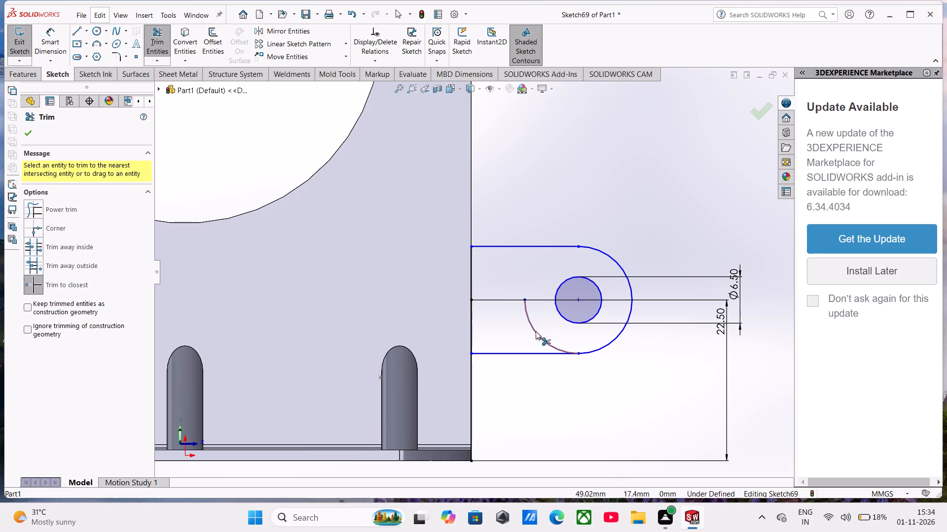
left_click(536, 331)
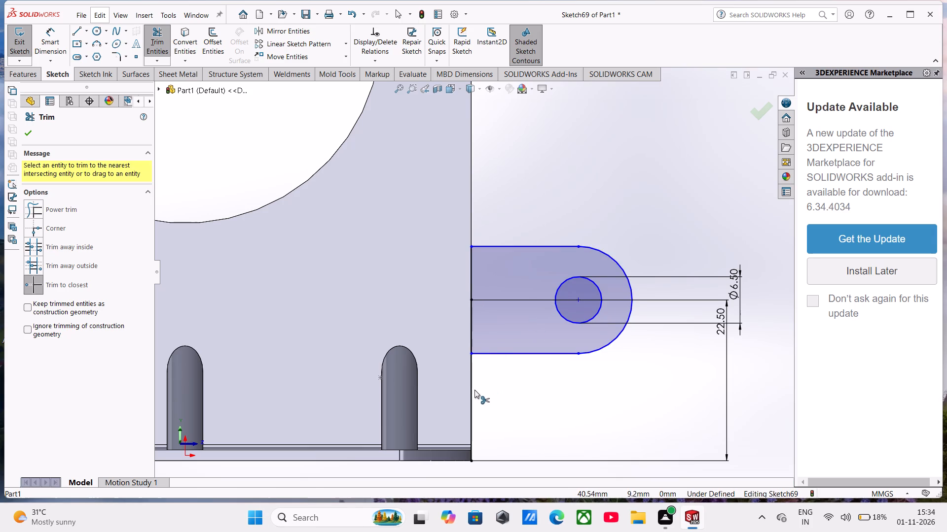
Trim away the vertical construction segment below the tab outline, accepting deletion of its 22.50 mm dimension.
left_click(472, 389)
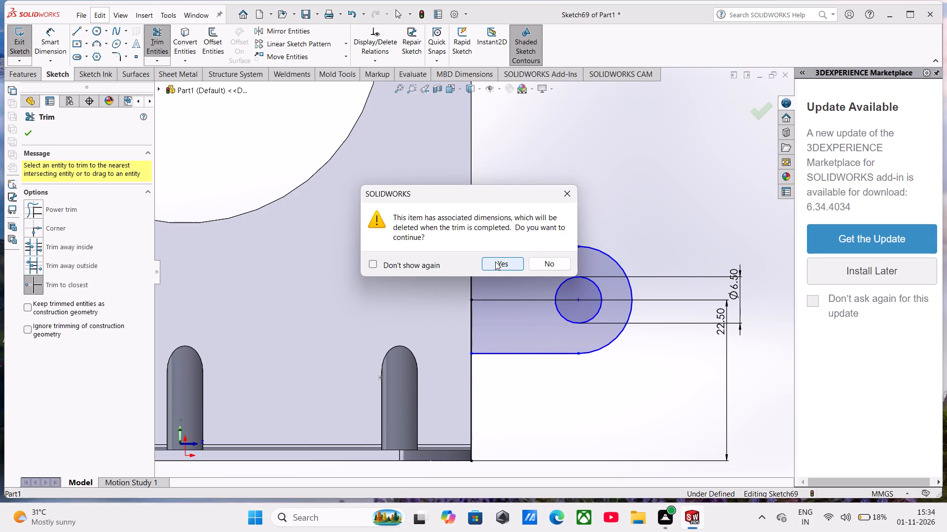
left_click(495, 262)
scroll(531, 398, "up", 4)
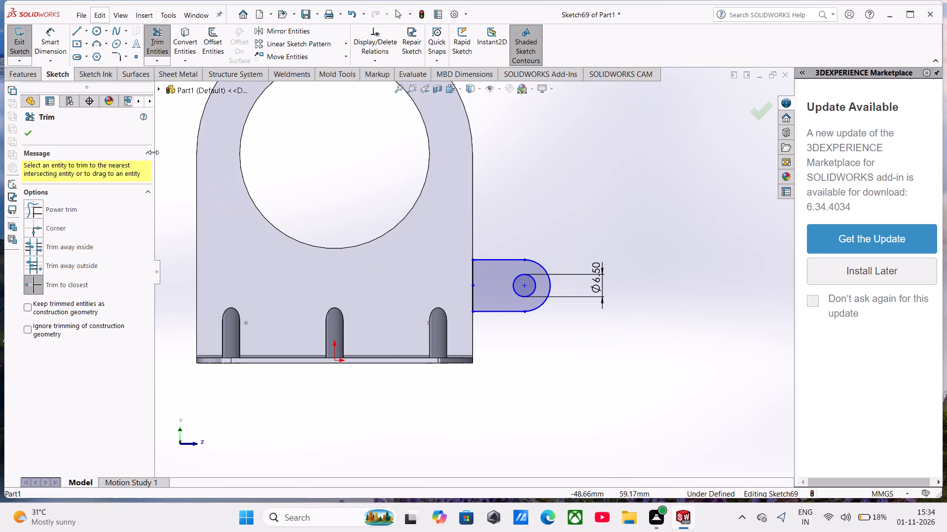
left_click(23, 132)
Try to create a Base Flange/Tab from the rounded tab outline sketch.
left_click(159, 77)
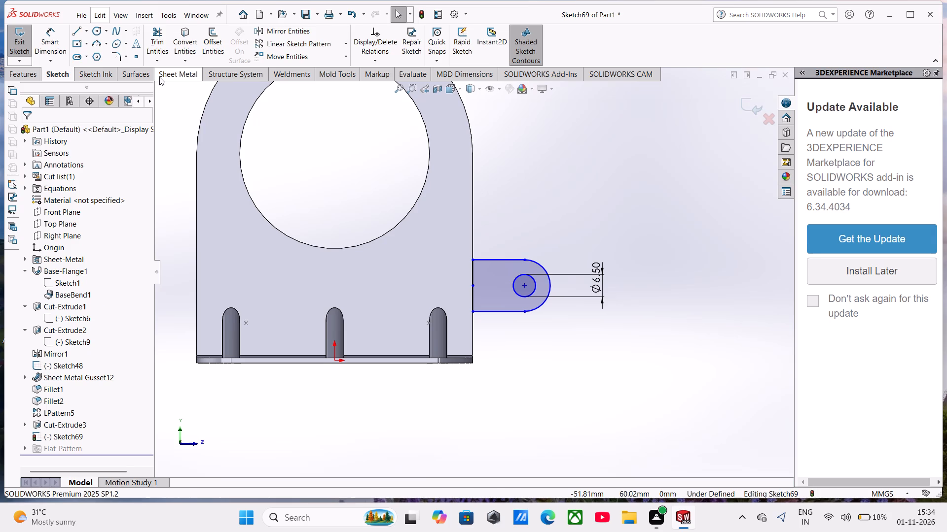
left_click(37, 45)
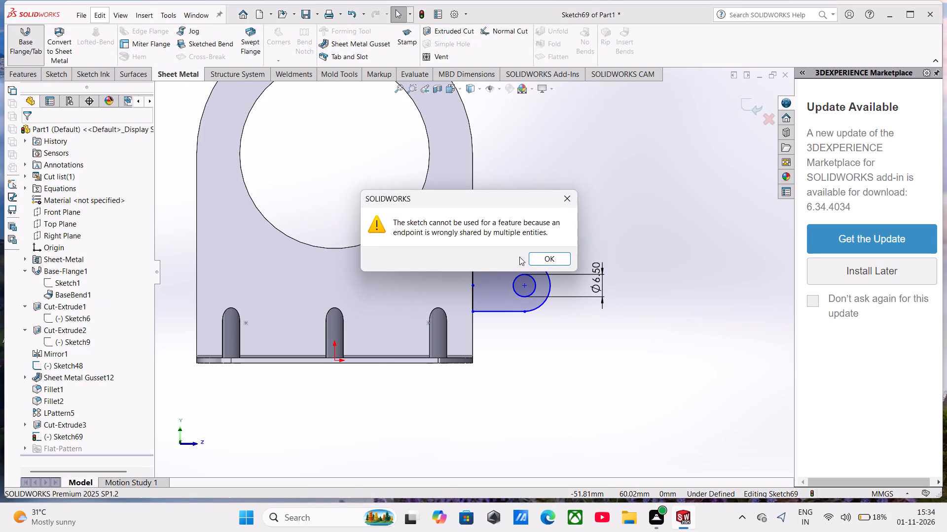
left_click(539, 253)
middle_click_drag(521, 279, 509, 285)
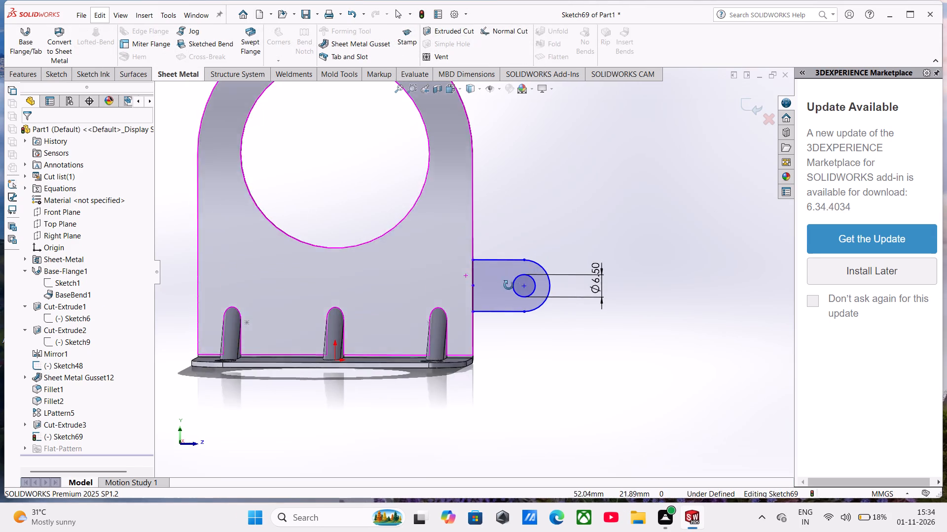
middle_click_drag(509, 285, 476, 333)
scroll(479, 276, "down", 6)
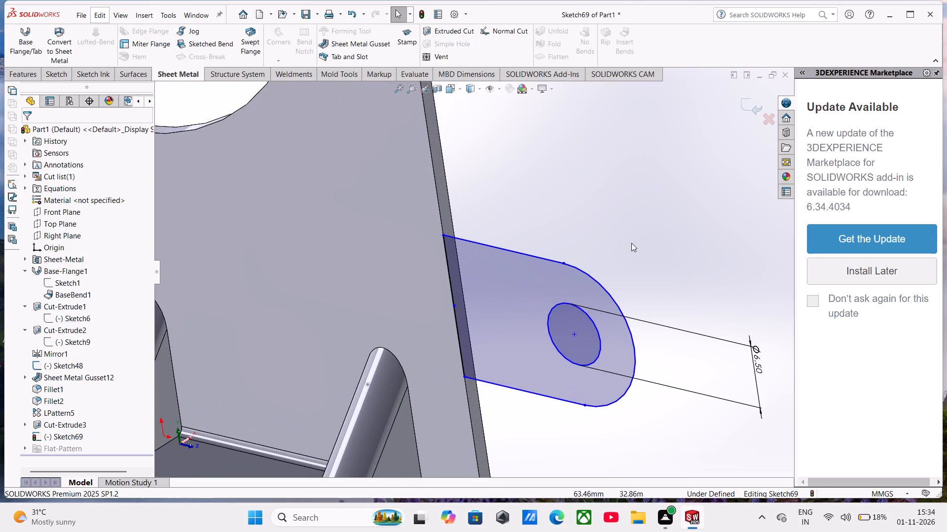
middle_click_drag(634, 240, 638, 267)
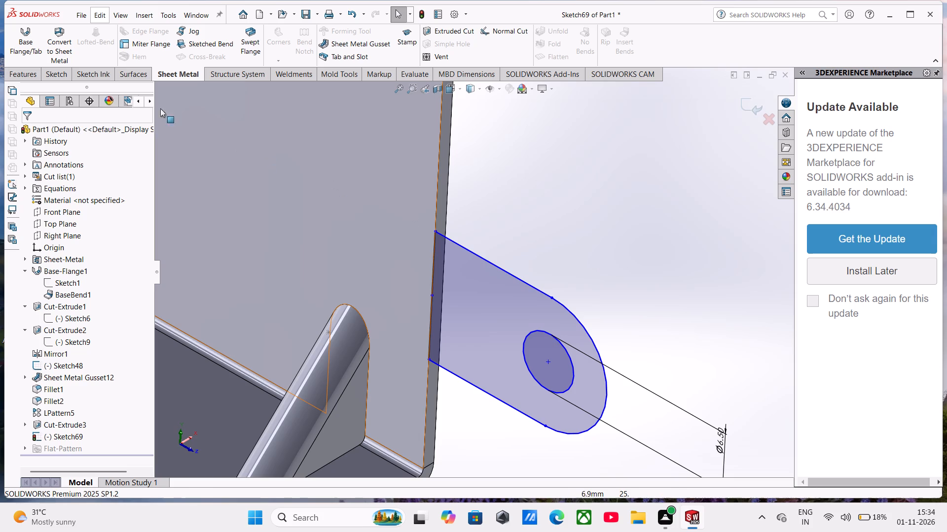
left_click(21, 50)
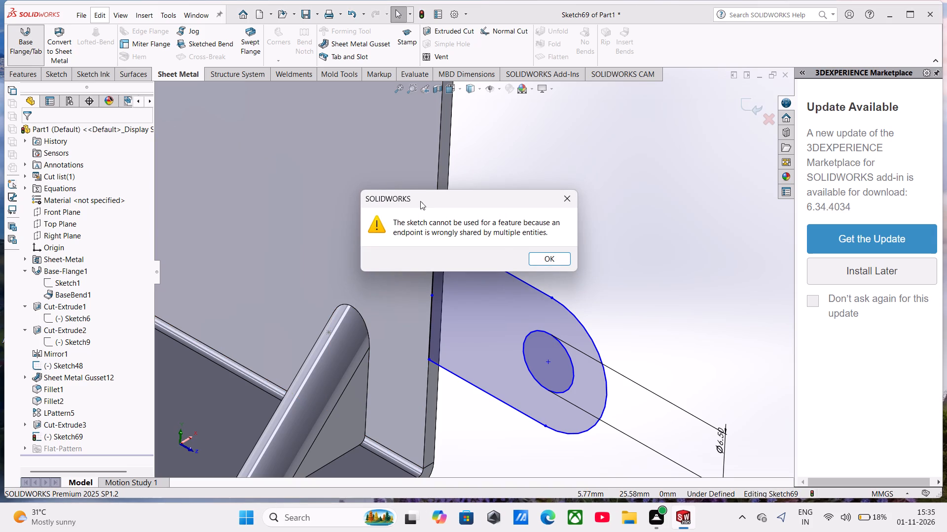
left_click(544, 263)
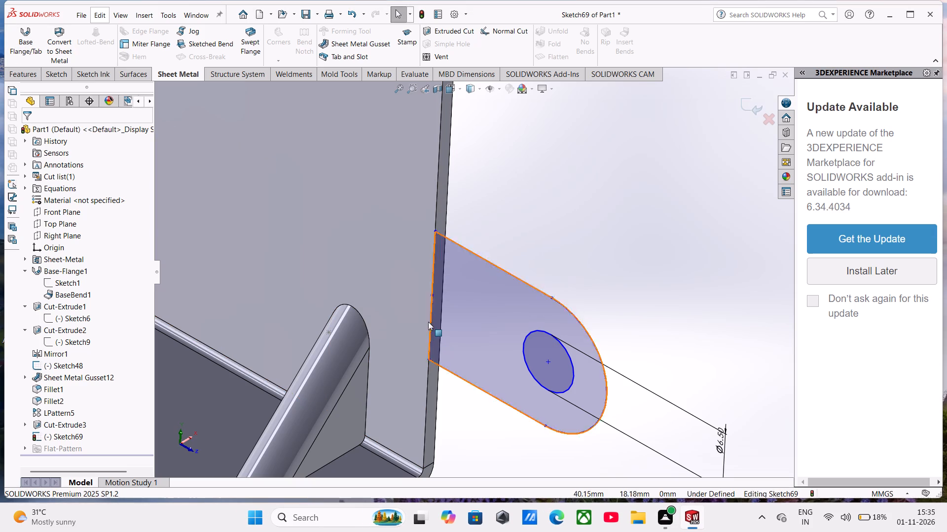
Examine the tab outline from both sides of the flange, especially its endpoints along the flange edge.
scroll(442, 312, "down", 2)
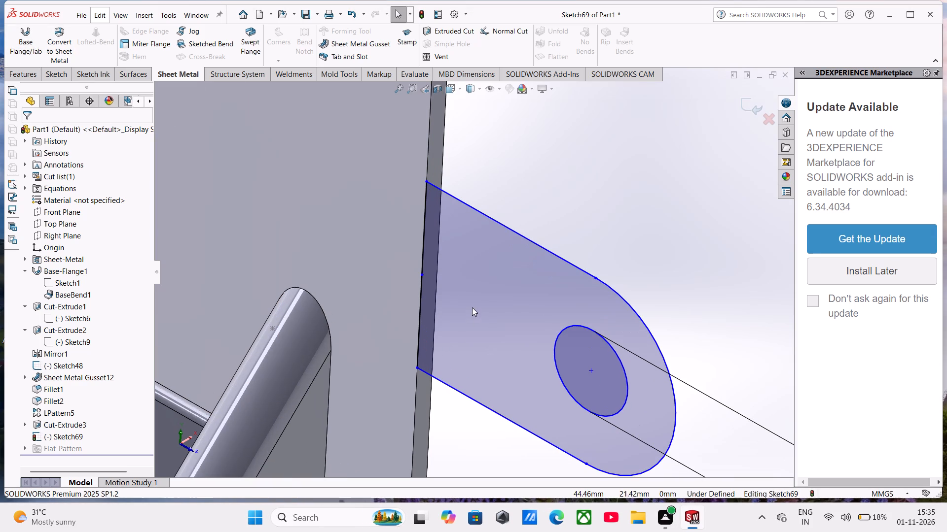
scroll(472, 307, "down", 1)
middle_click_drag(487, 319, 531, 280)
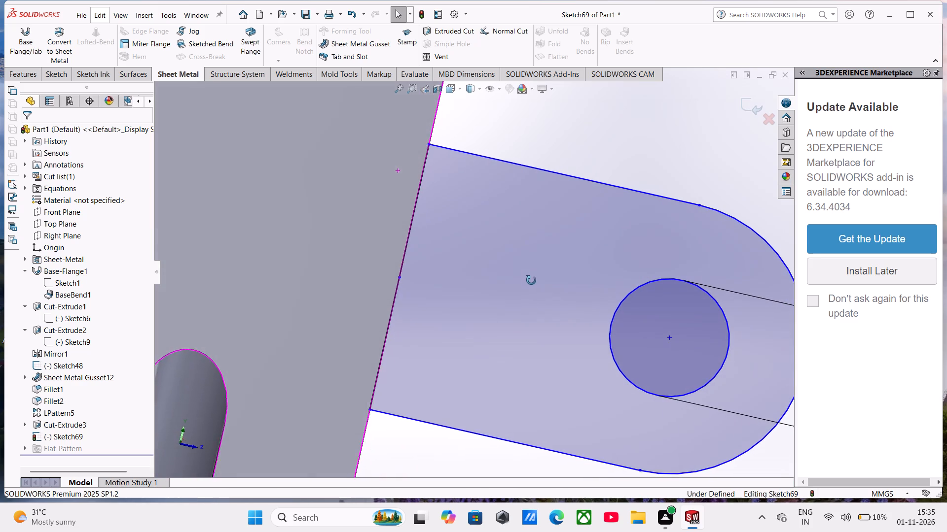
middle_click_drag(531, 280, 532, 285)
scroll(529, 289, "up", 5)
middle_click_drag(524, 291, 473, 293)
scroll(504, 292, "up", 1)
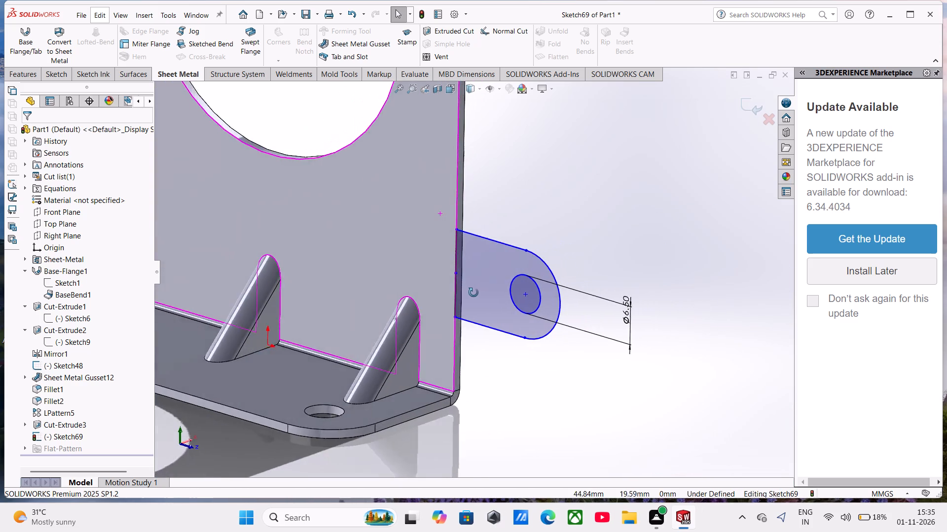
middle_click_drag(473, 293, 461, 313)
scroll(451, 284, "down", 4)
scroll(411, 293, "up", 4)
middle_click_drag(591, 234, 587, 234)
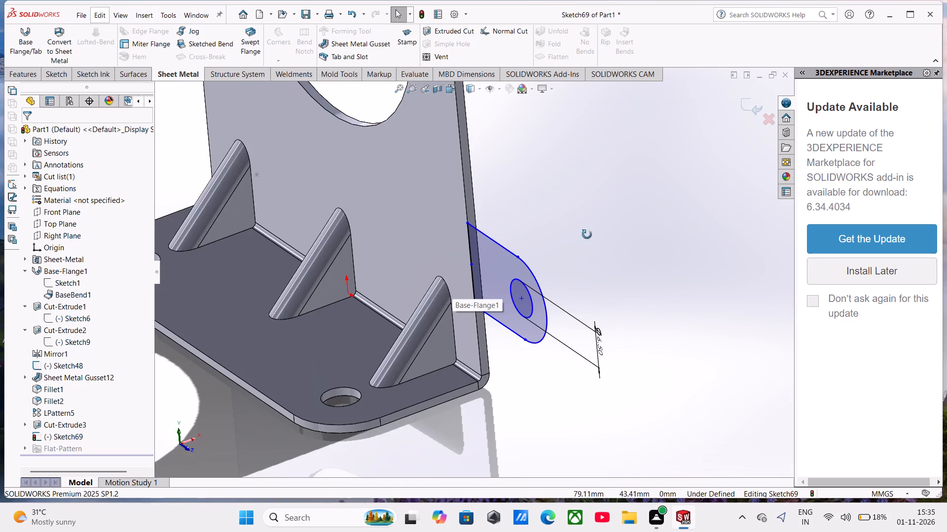
middle_click_drag(587, 234, 433, 255)
scroll(540, 235, "up", 1)
Exit the tab outline sketch, keeping its geometry.
left_click(509, 234)
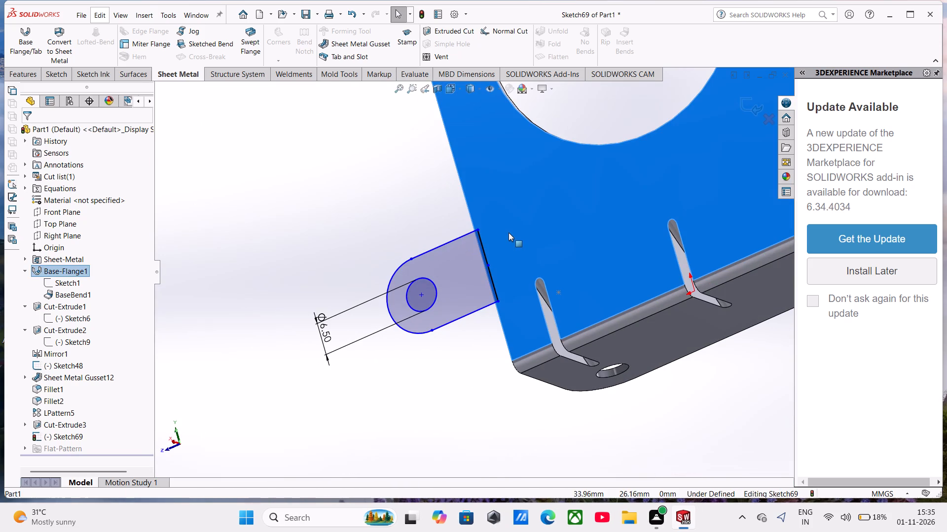
scroll(523, 235, "up", 4)
left_click(749, 110)
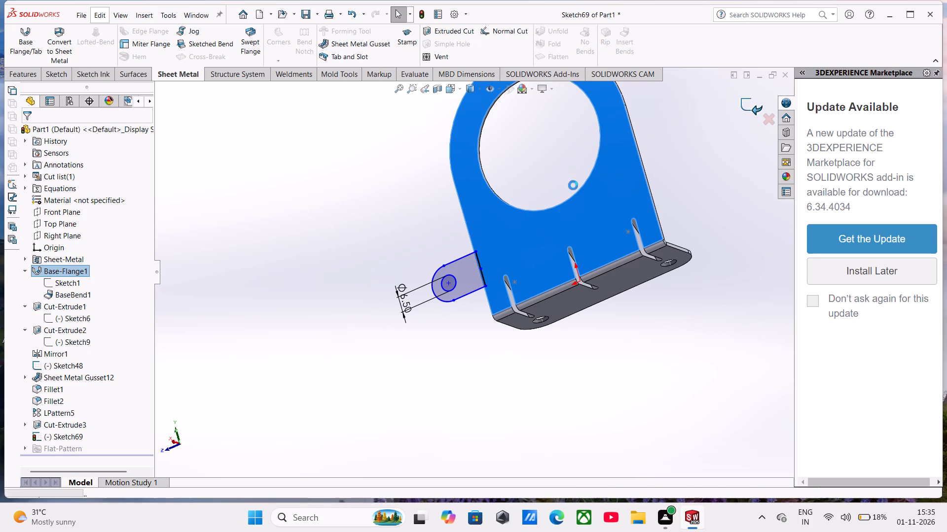
left_click(554, 260)
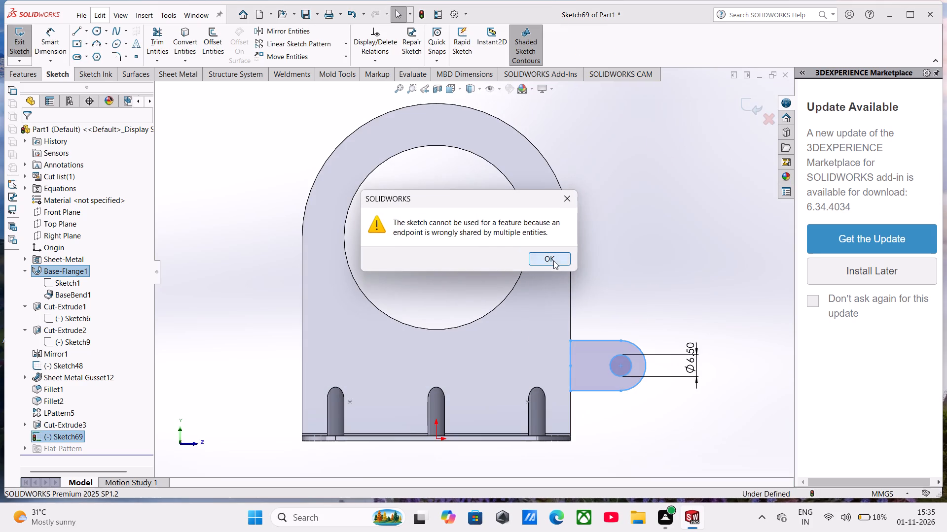
middle_click_drag(562, 267, 390, 353)
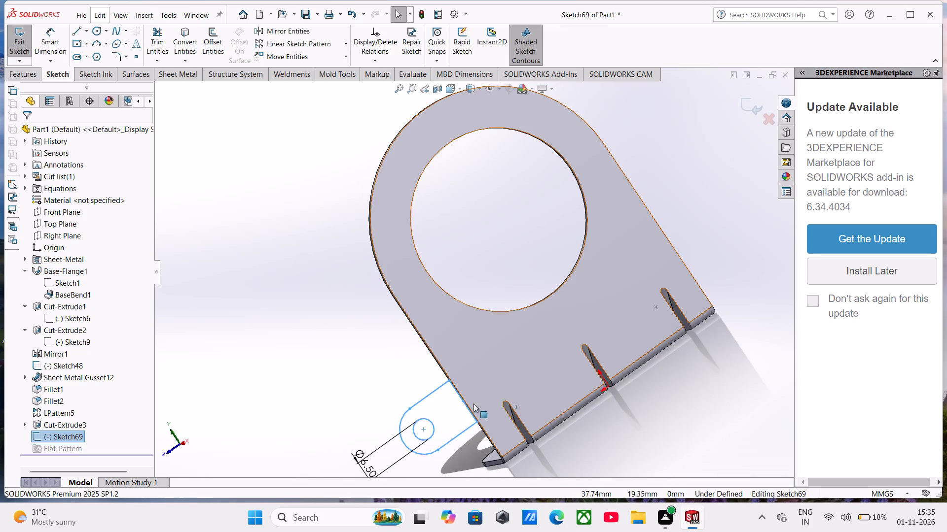
left_click(501, 387)
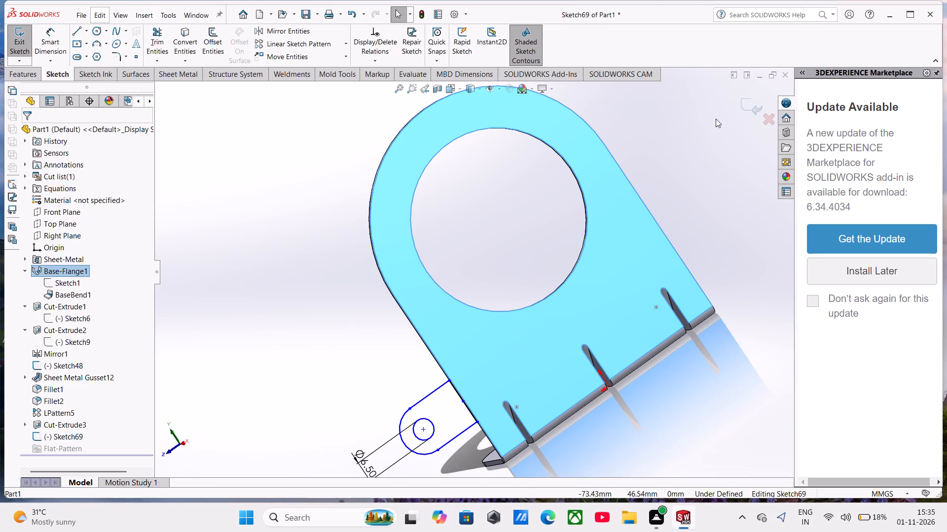
left_click(748, 112)
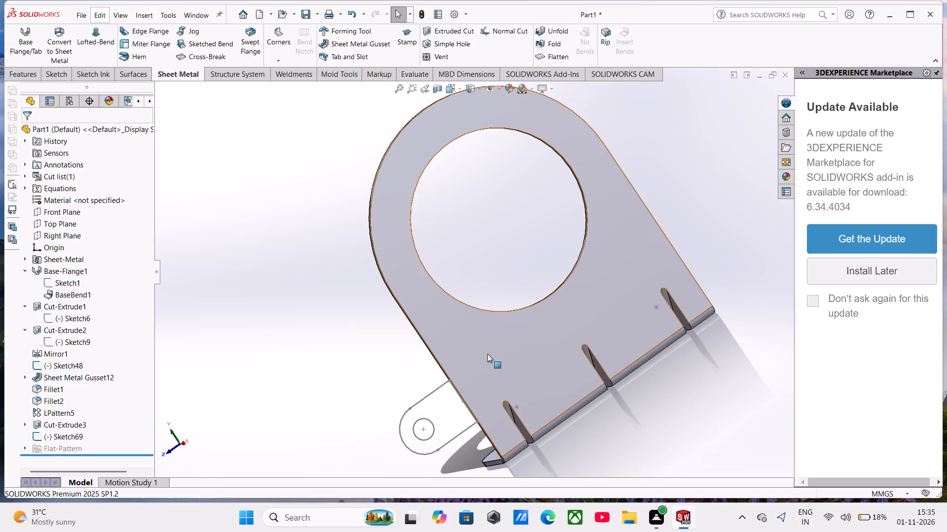
Sketch on the vertical flange's face opposite the gussets and convert the tab's two horizontal lines, arc, edge line and hole circle into it.
left_click(486, 355)
left_click(533, 322)
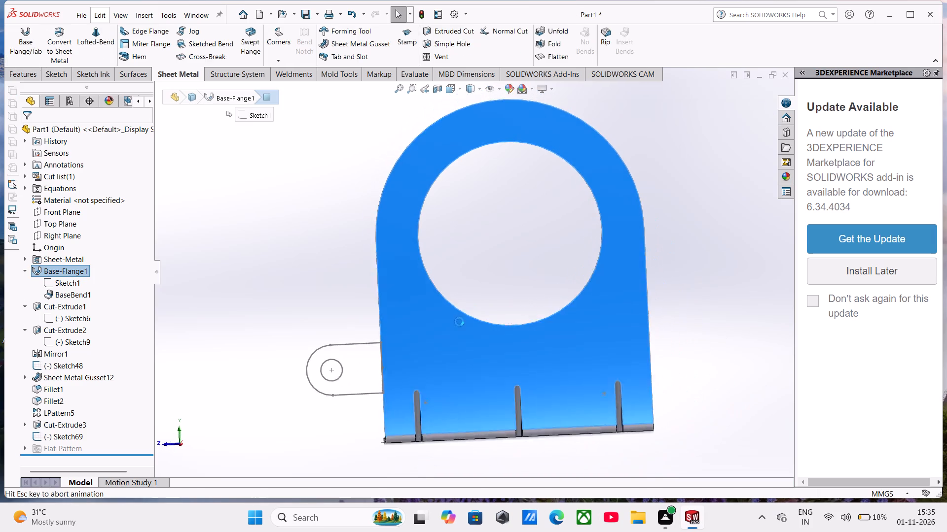
left_click(295, 283)
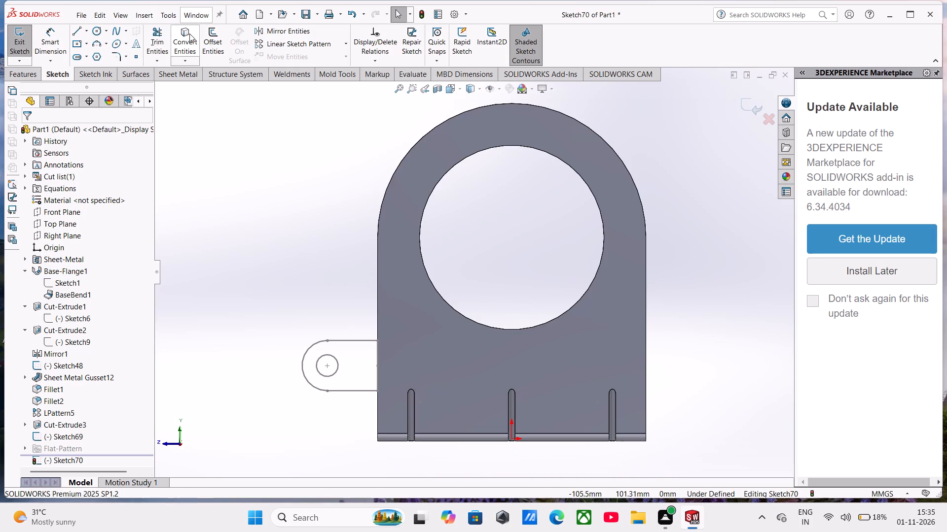
left_click(189, 33)
left_click(360, 340)
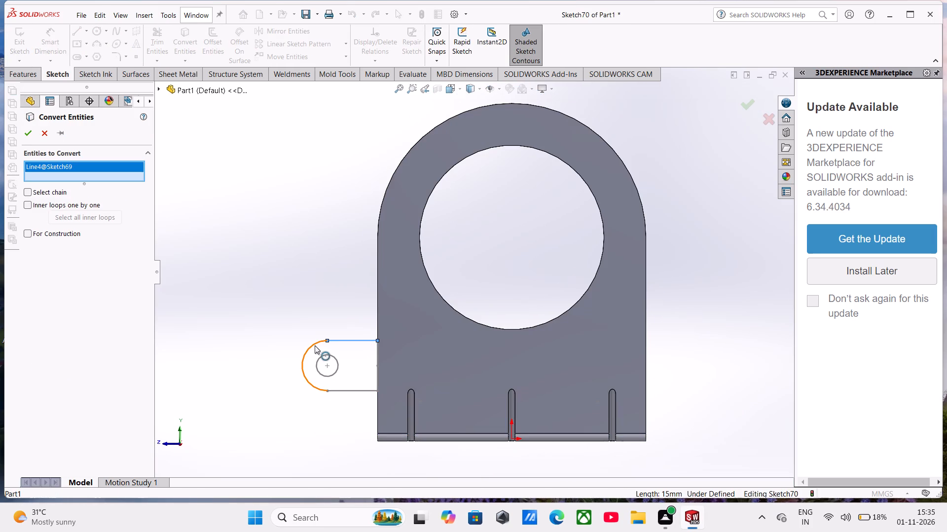
left_click(315, 345)
left_click(340, 391)
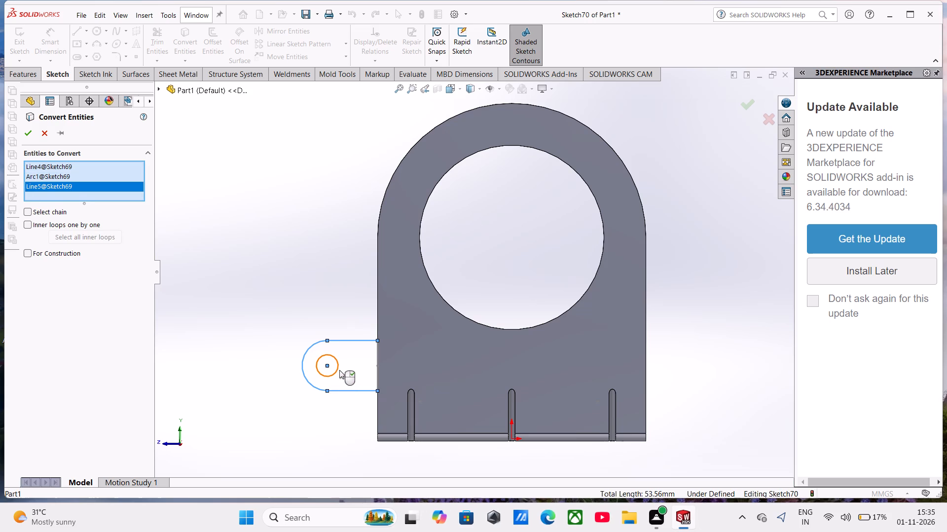
left_click(339, 370)
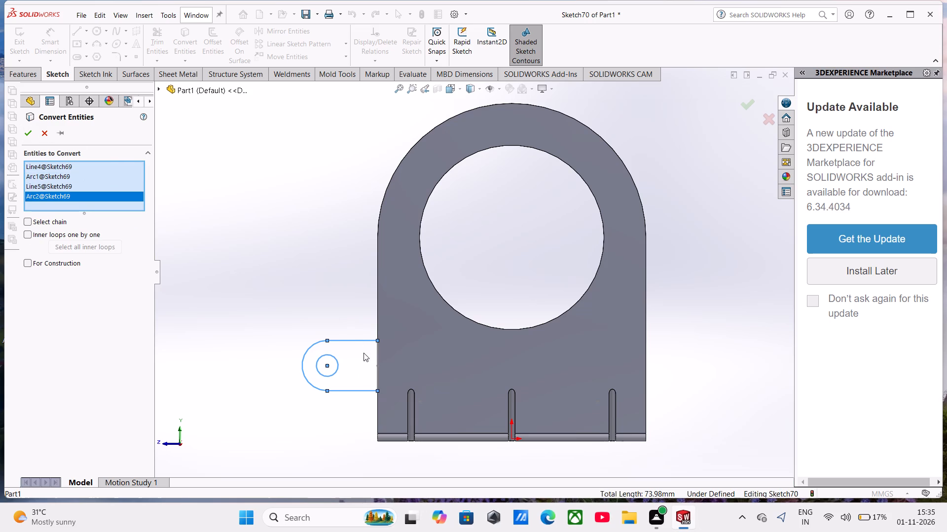
left_click(377, 354)
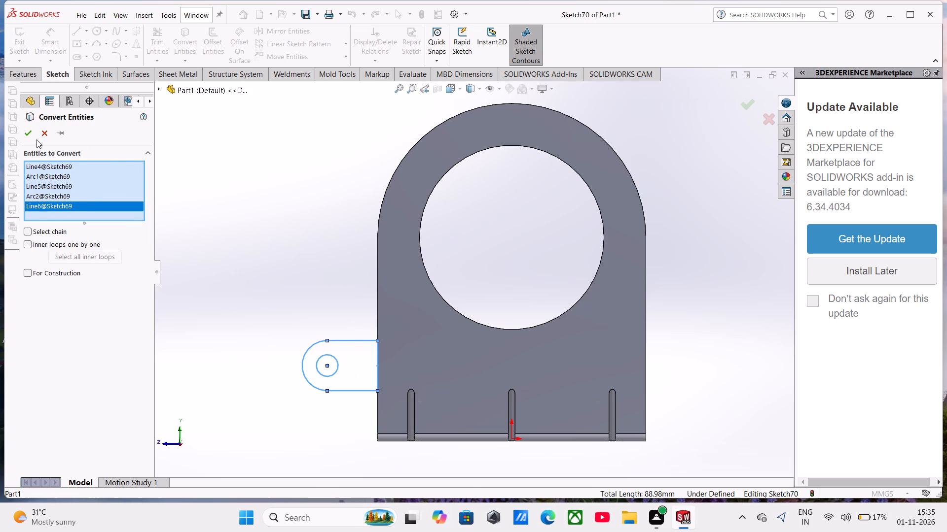
left_click(22, 130)
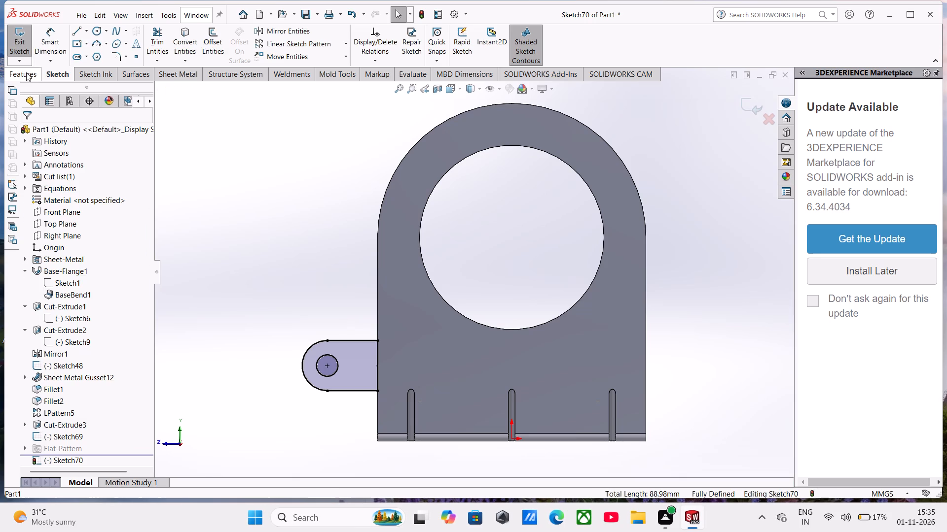
Create a Base Flange/Tab from the converted tab outline, merged with the bracket at 1.50 mm thickness.
left_click(163, 78)
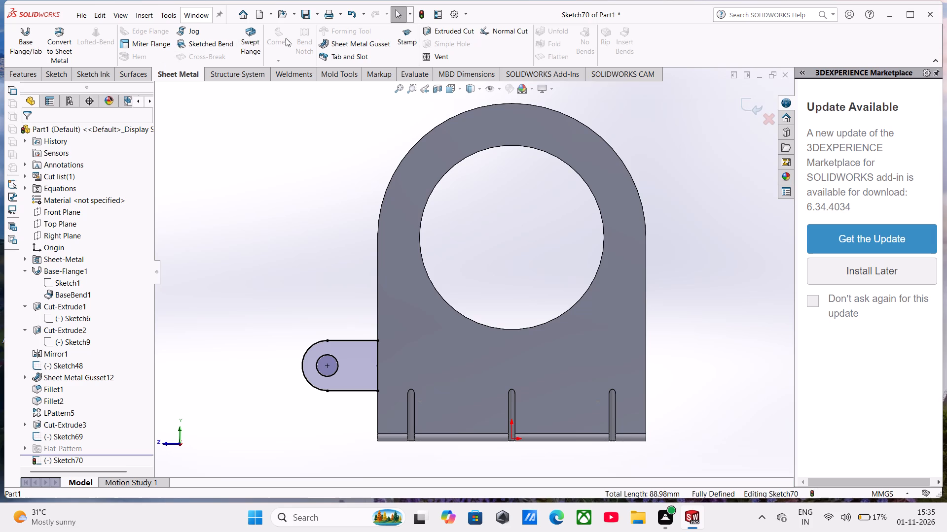
left_click(2, 38)
left_click(18, 43)
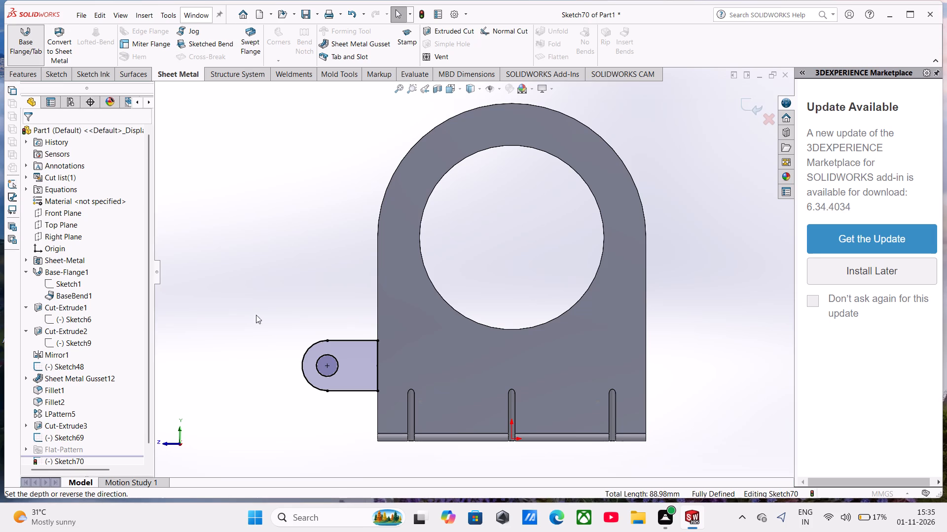
middle_click_drag(347, 371, 400, 428)
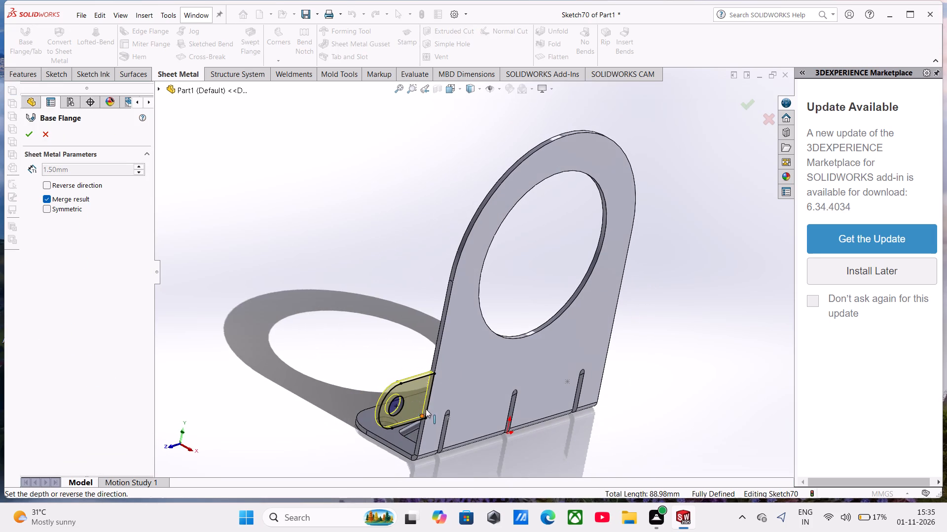
scroll(428, 384, "up", 2)
scroll(428, 383, "down", 4)
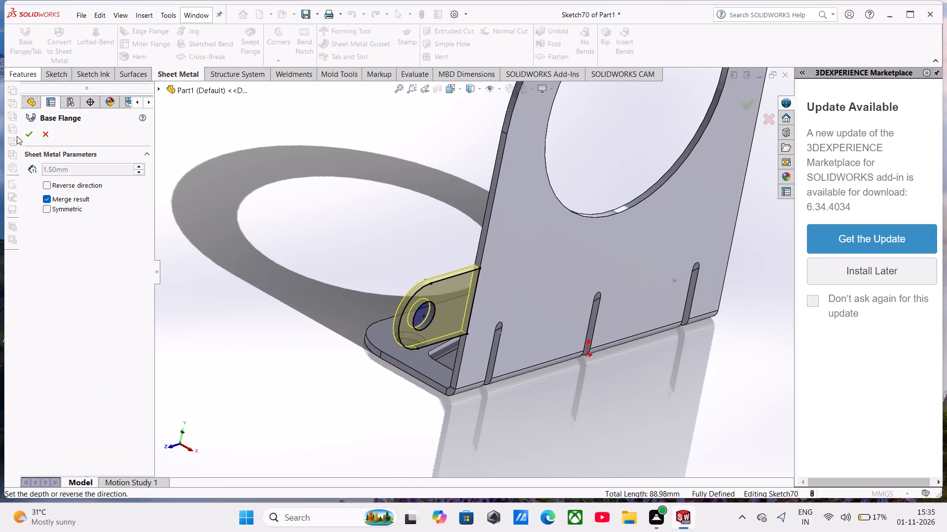
left_click(30, 129)
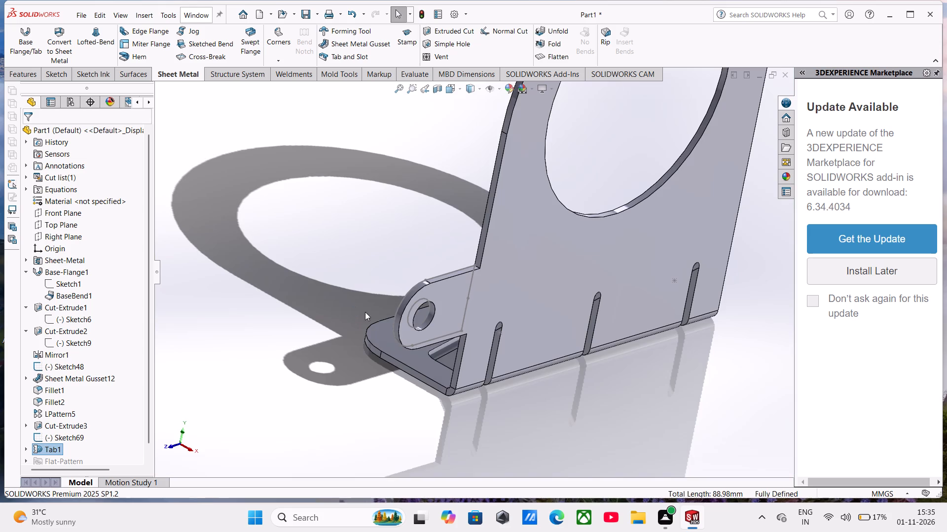
Start a Sketched Bend on the tab's gusset-side face and draw a 15 mm vertical bend line where the tab meets the flange edge.
middle_click_drag(365, 312, 476, 292)
scroll(365, 312, "up", 1)
scroll(489, 267, "up", 2)
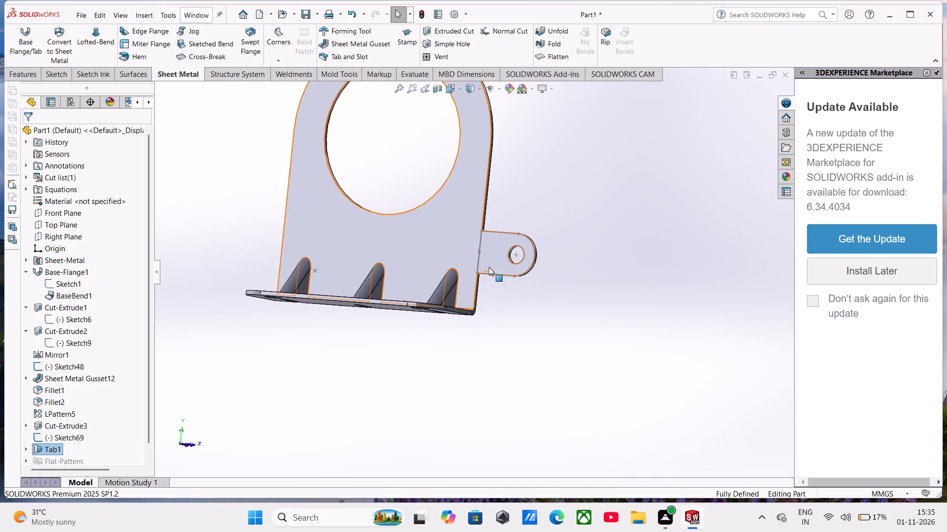
scroll(489, 267, "up", 1)
middle_click_drag(489, 267, 506, 275)
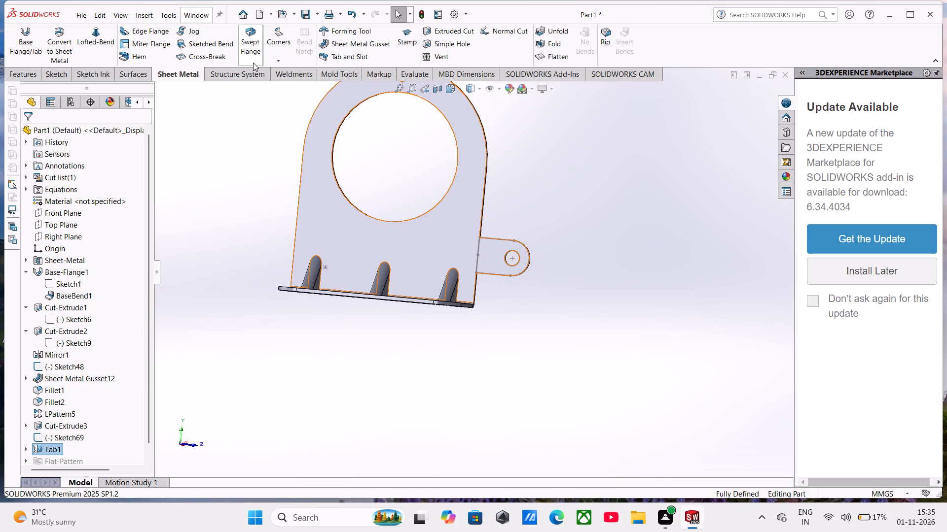
left_click(194, 45)
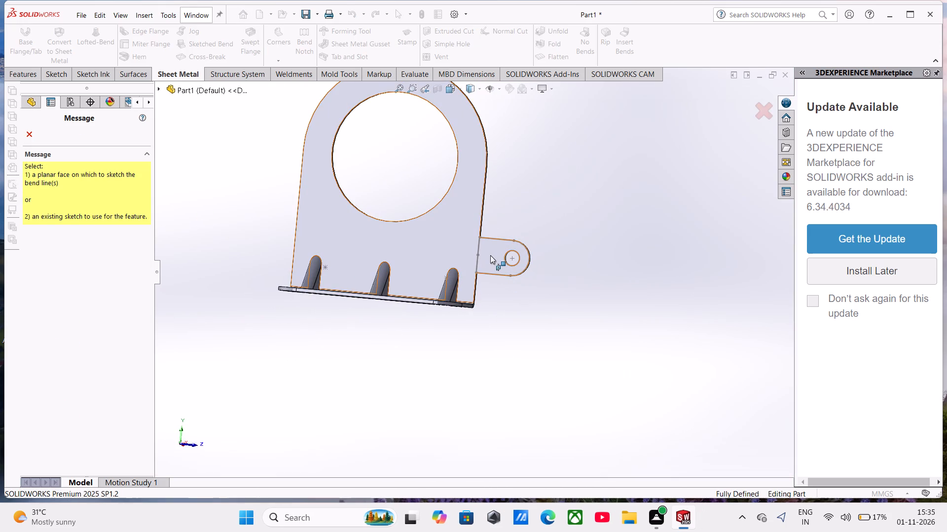
left_click(490, 255)
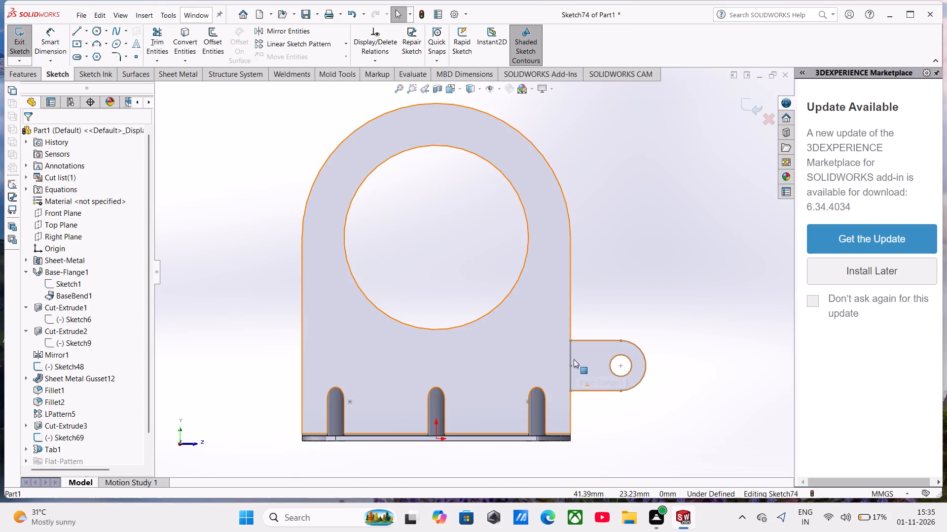
left_click(72, 29)
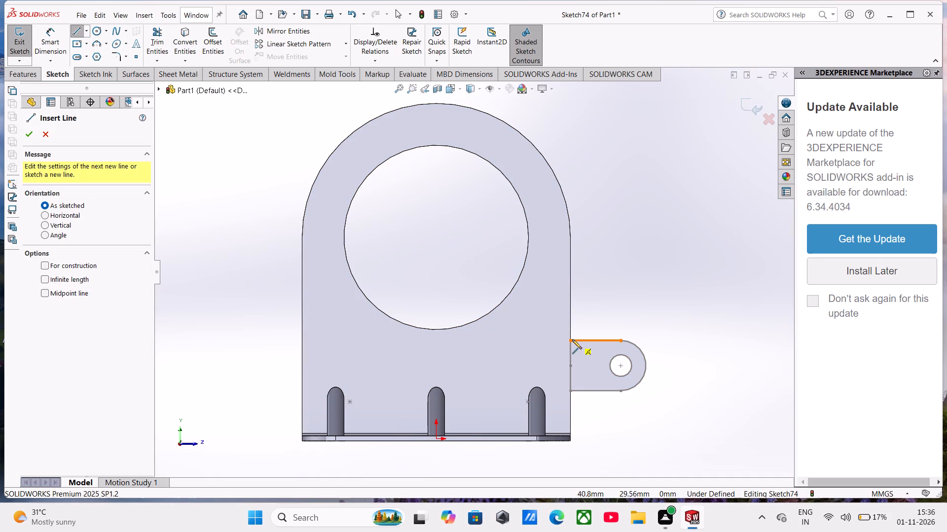
left_click(569, 340)
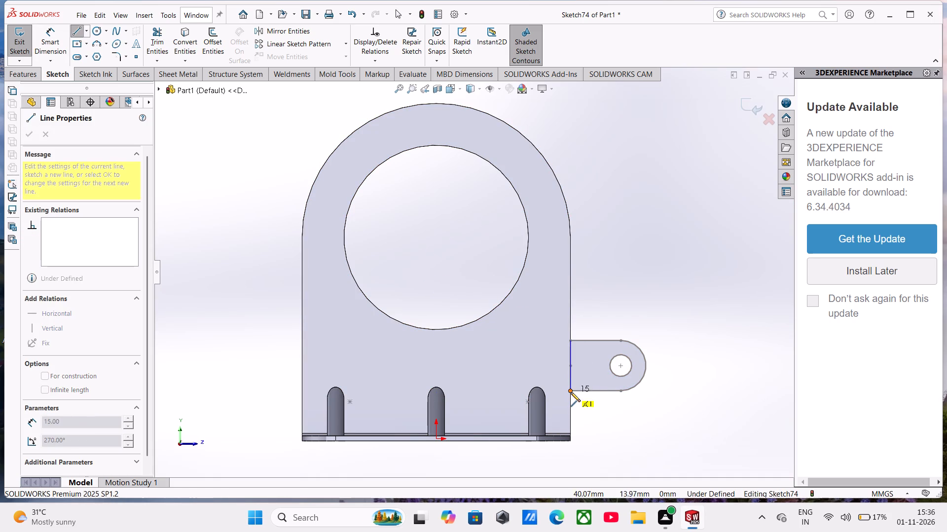
left_click(571, 392)
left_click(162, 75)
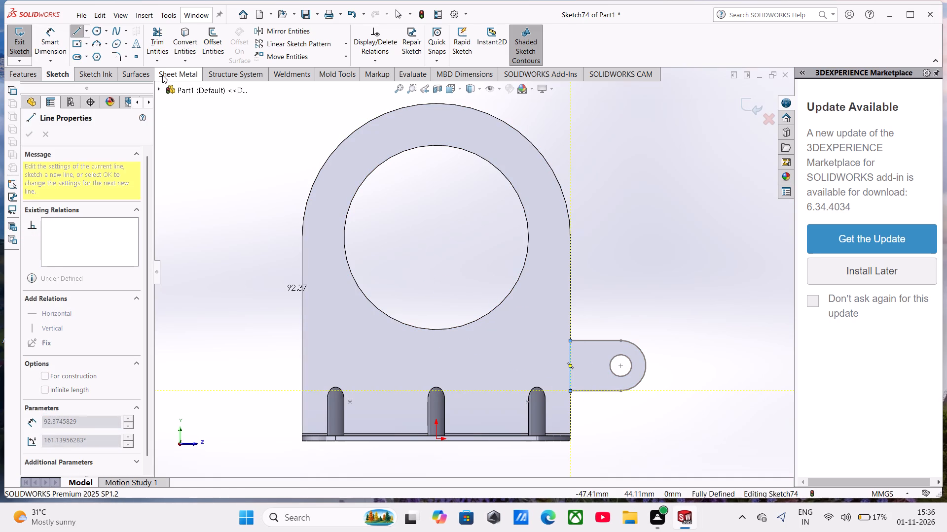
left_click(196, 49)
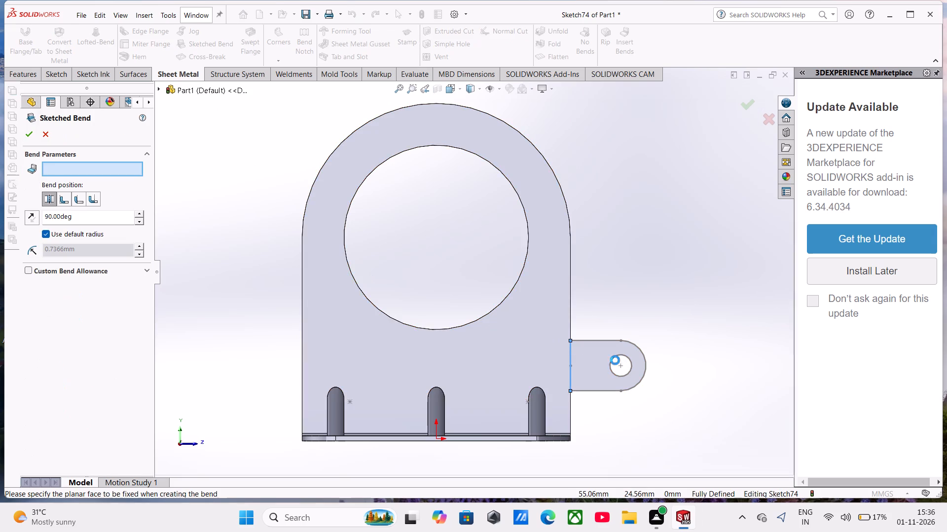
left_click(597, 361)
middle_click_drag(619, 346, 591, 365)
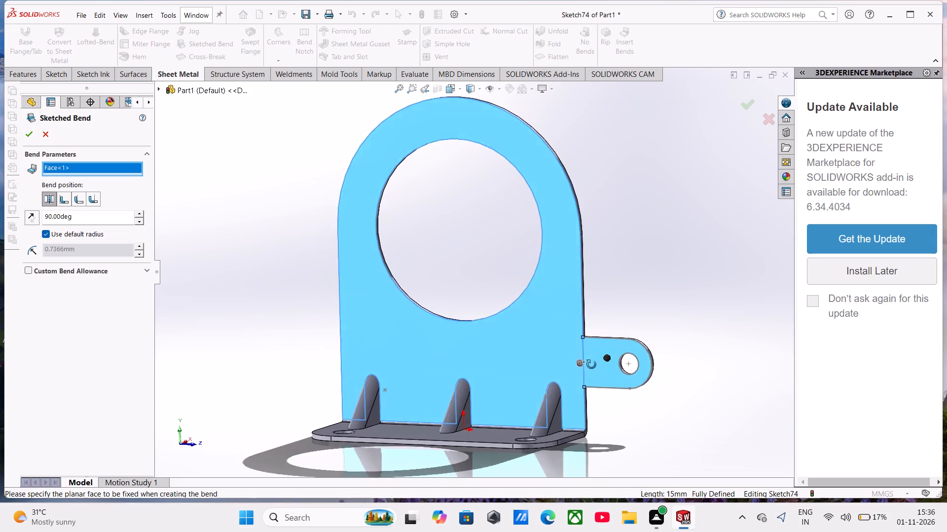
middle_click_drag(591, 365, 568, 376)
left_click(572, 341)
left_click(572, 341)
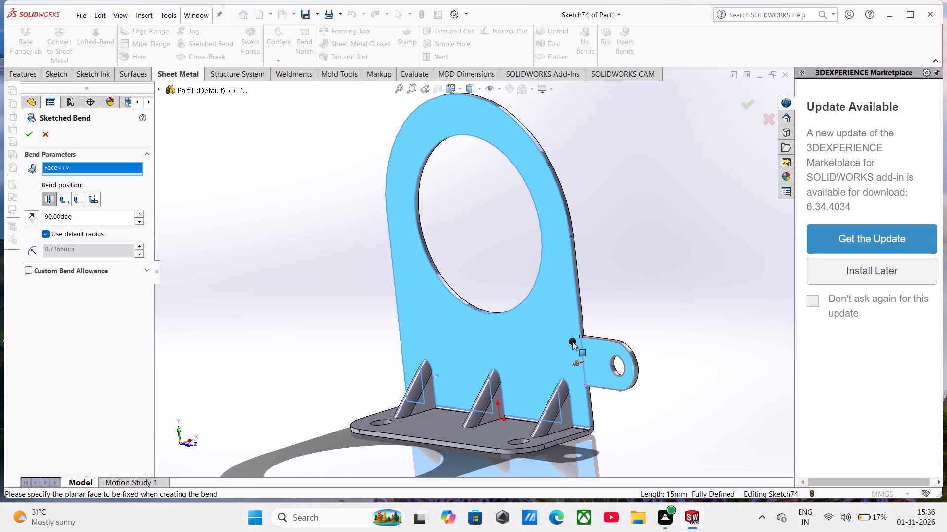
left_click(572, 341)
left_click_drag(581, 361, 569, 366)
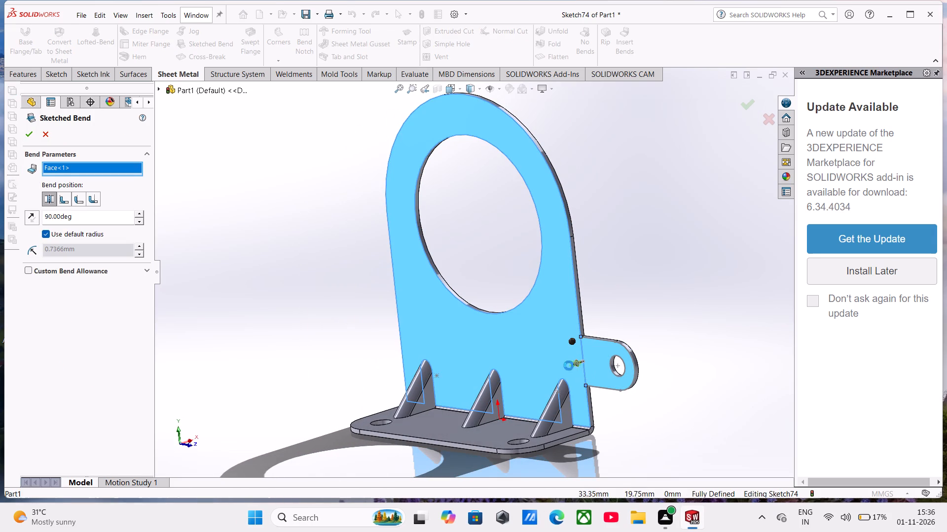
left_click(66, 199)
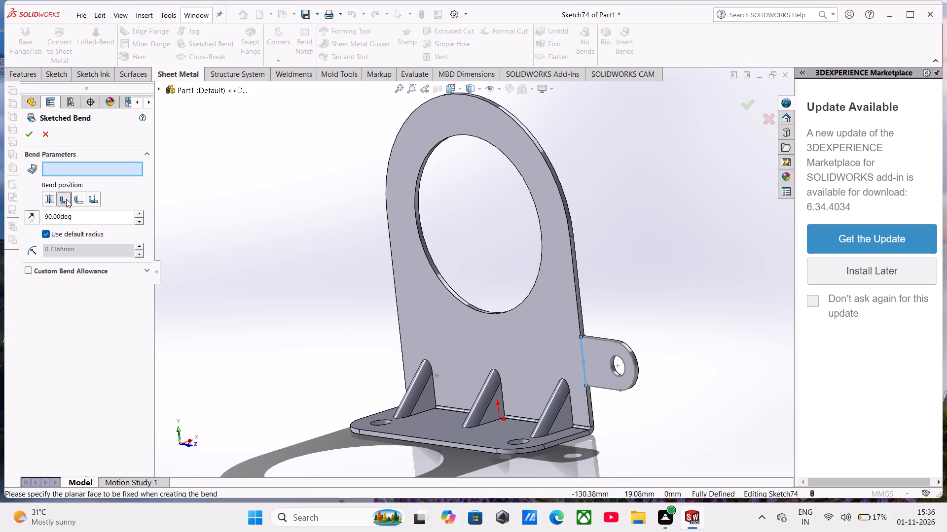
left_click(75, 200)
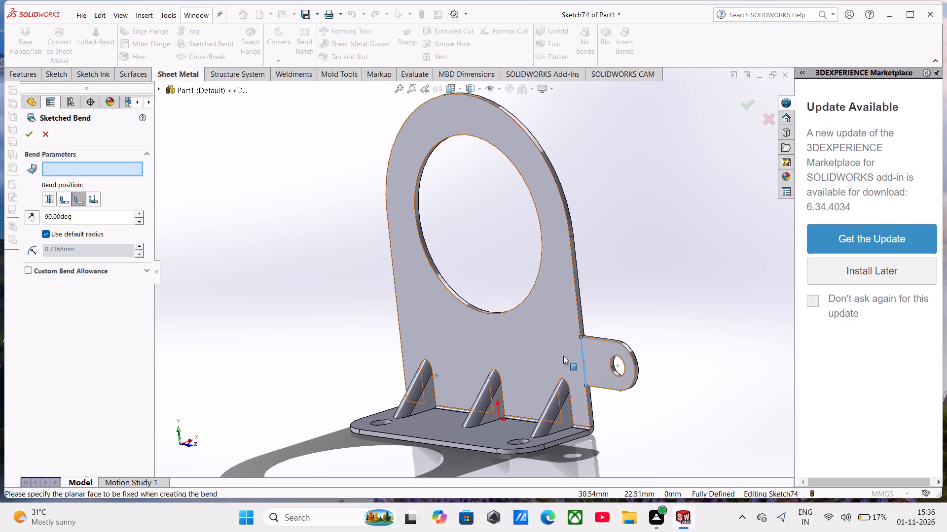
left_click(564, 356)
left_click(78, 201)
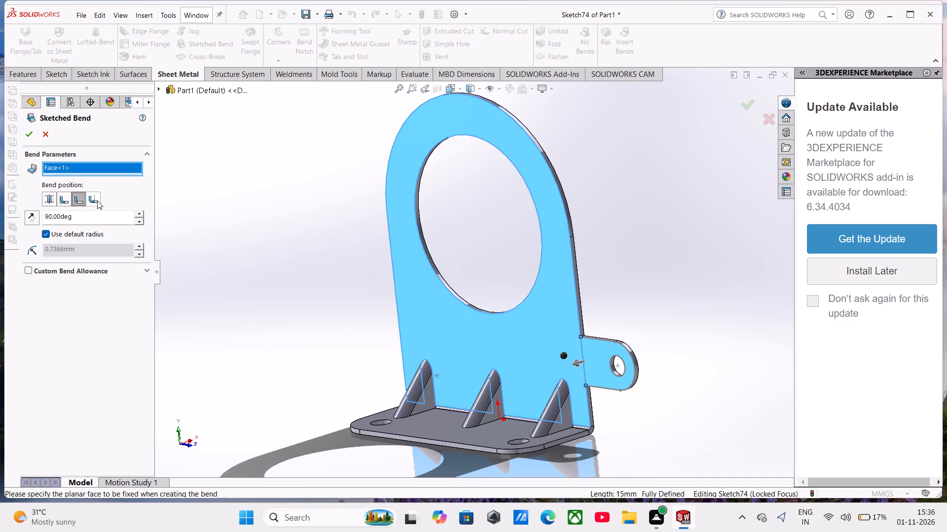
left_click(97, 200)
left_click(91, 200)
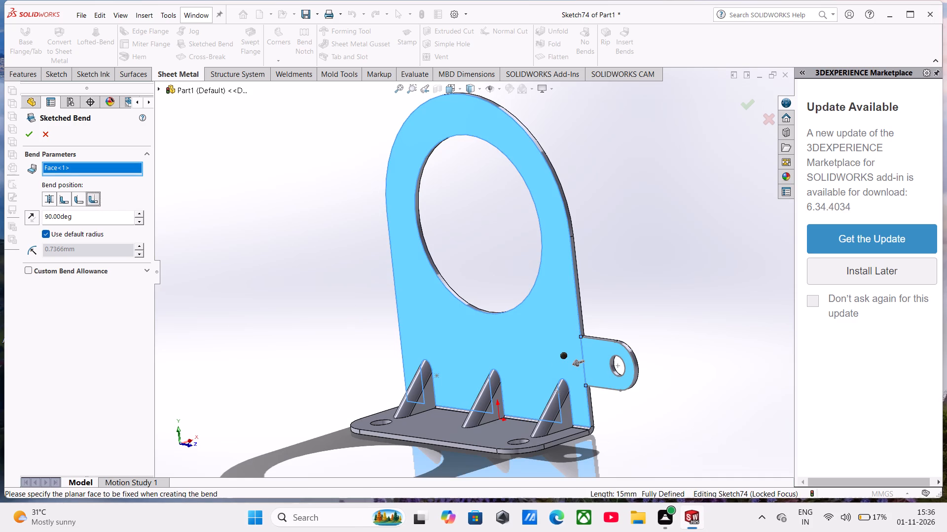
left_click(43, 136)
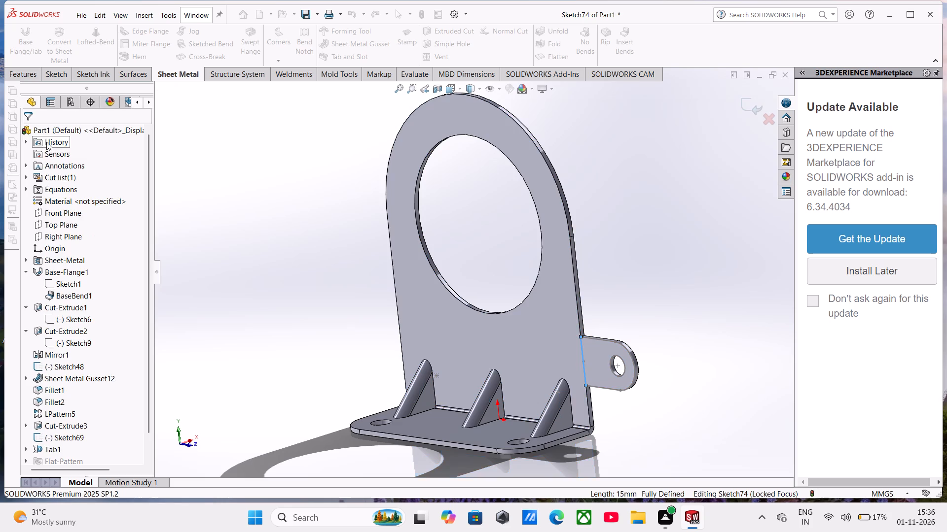
Exit the bend line sketch, keeping the line at the tab's root.
middle_click_drag(617, 409, 667, 376)
scroll(552, 358, "up", 3)
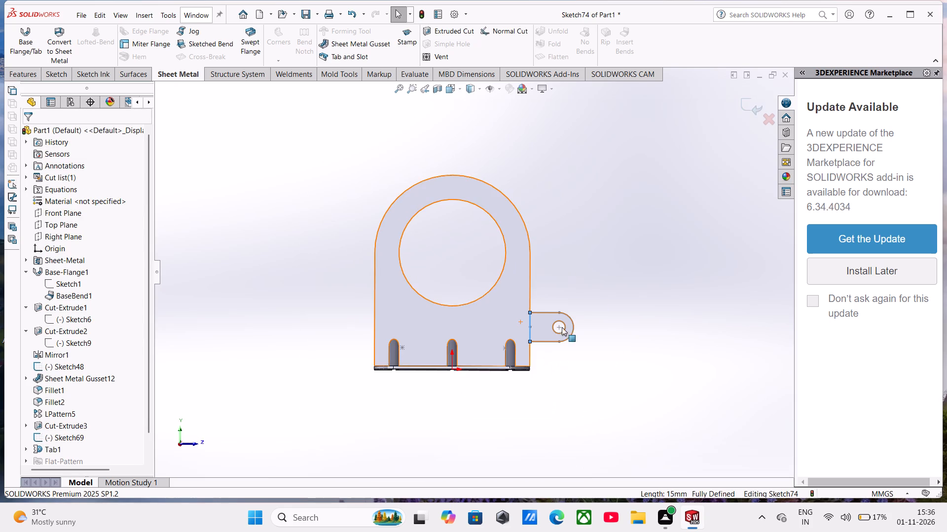
middle_click_drag(620, 265, 594, 291)
left_click(752, 117)
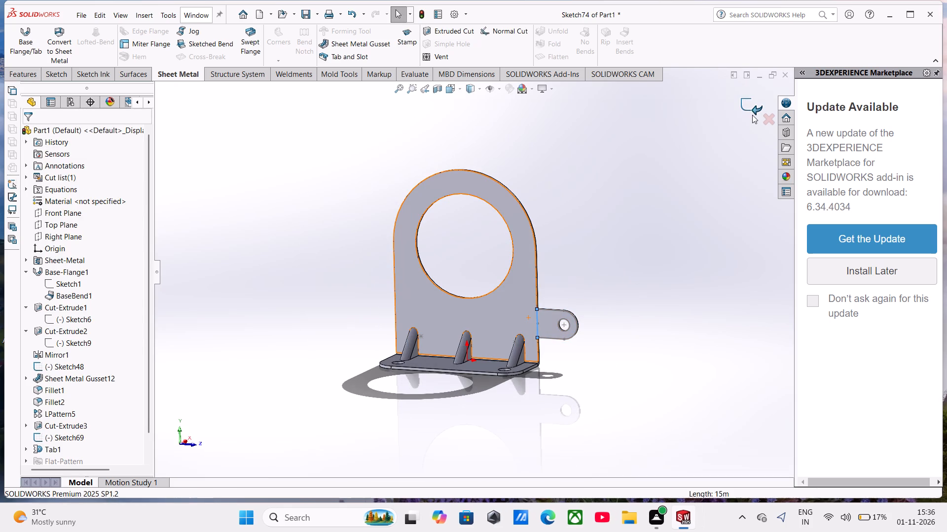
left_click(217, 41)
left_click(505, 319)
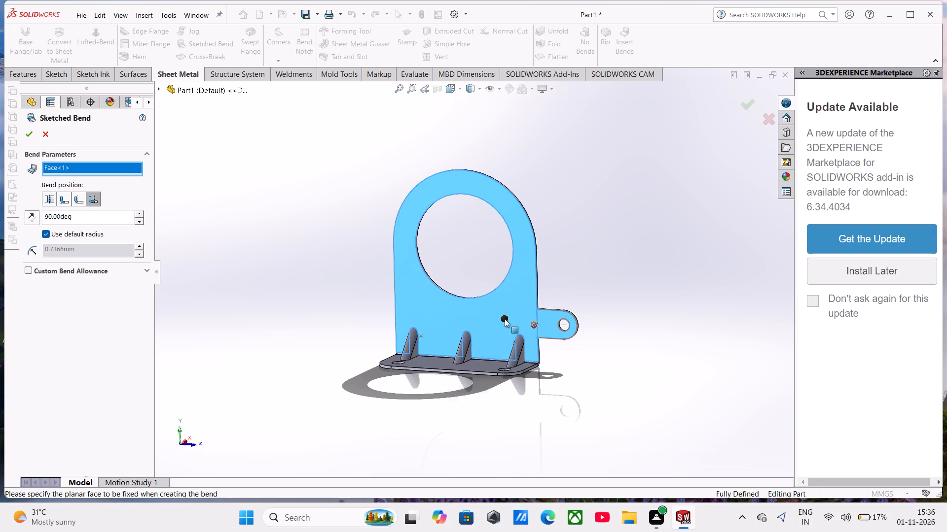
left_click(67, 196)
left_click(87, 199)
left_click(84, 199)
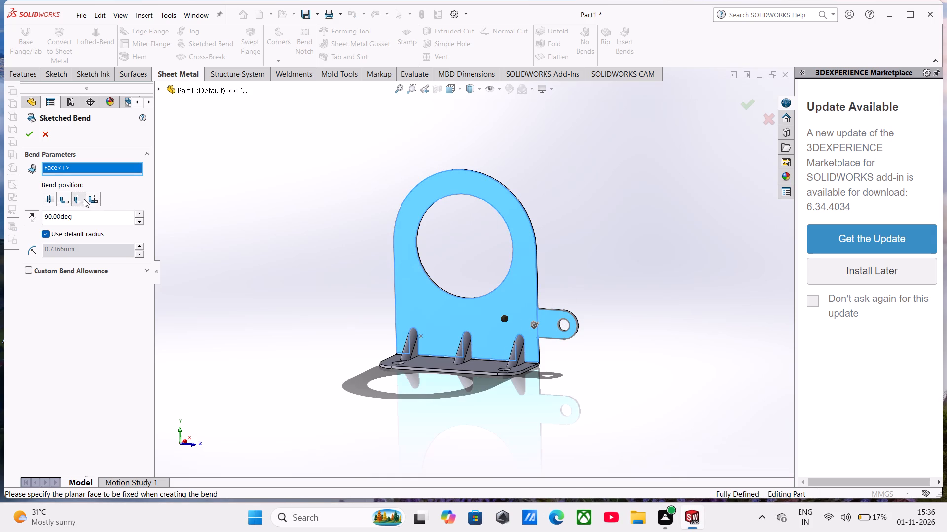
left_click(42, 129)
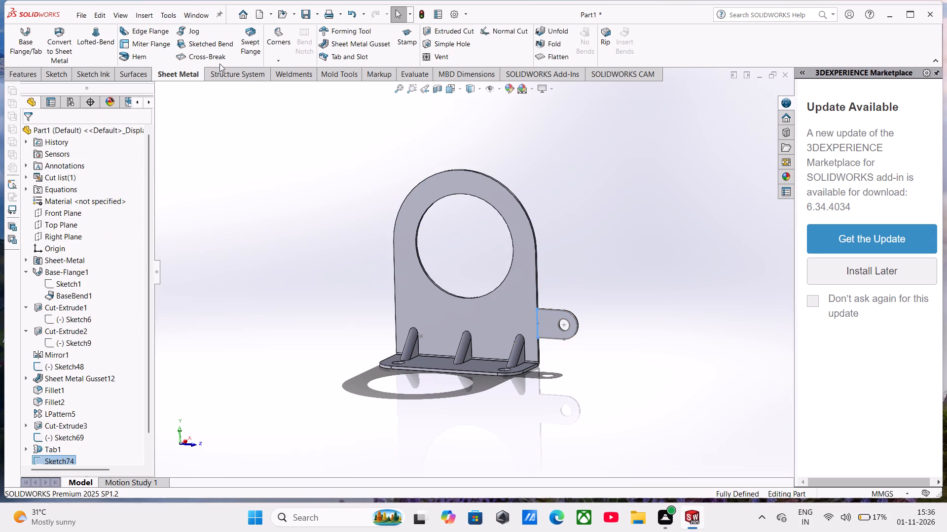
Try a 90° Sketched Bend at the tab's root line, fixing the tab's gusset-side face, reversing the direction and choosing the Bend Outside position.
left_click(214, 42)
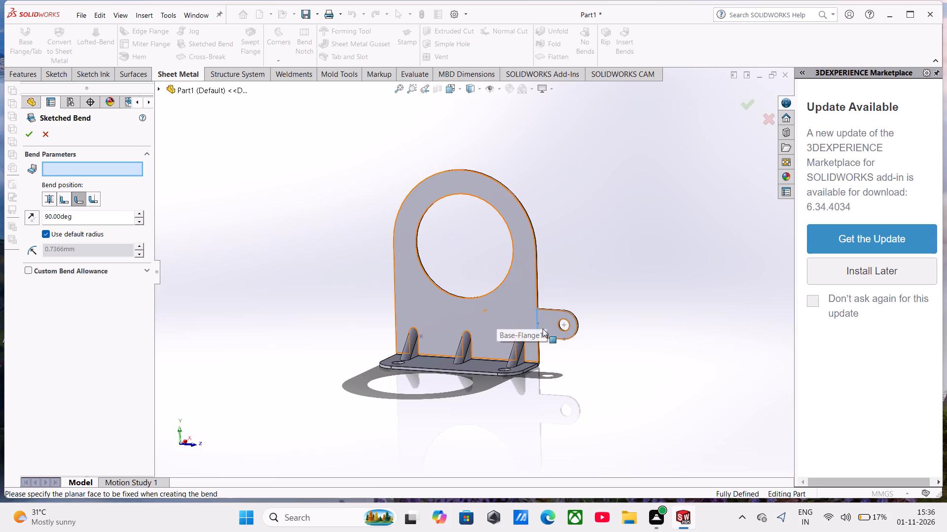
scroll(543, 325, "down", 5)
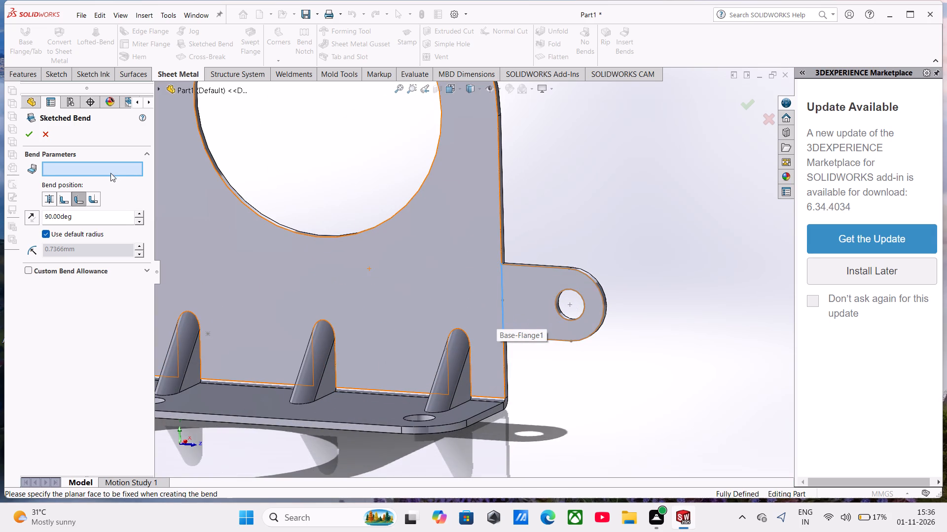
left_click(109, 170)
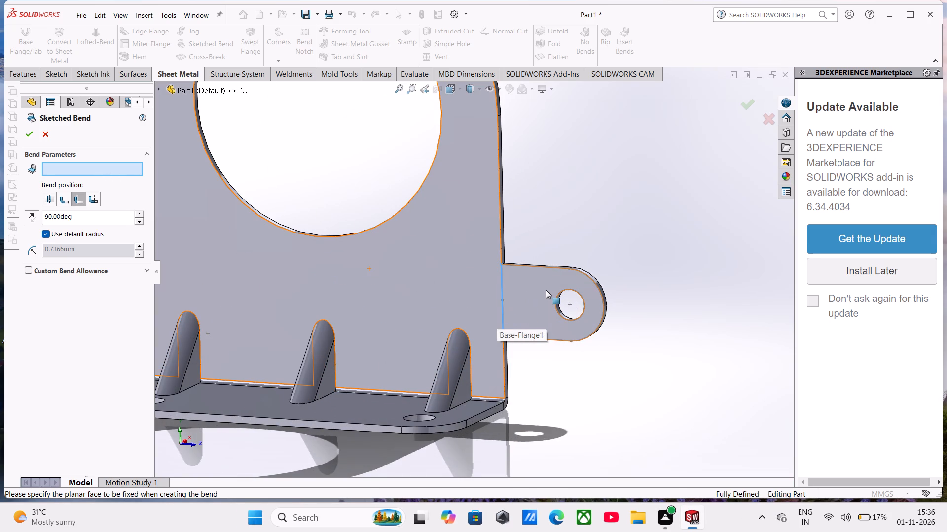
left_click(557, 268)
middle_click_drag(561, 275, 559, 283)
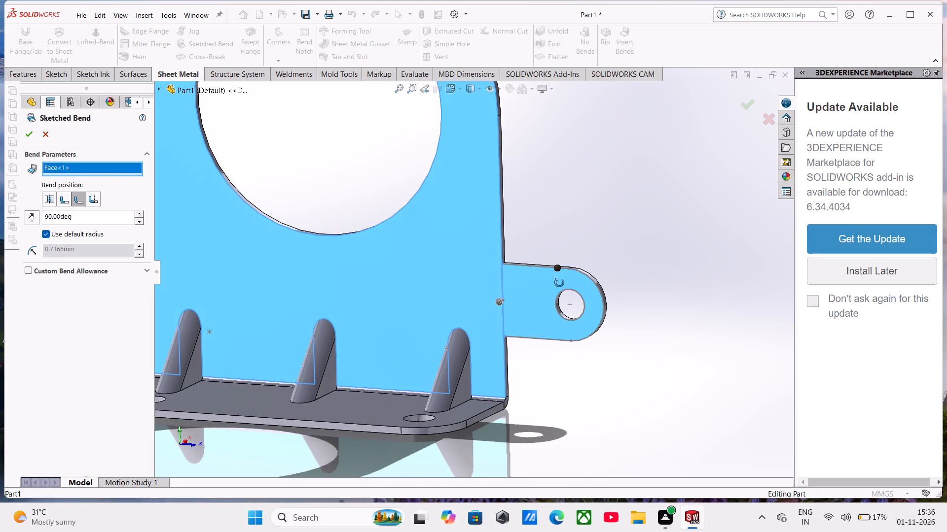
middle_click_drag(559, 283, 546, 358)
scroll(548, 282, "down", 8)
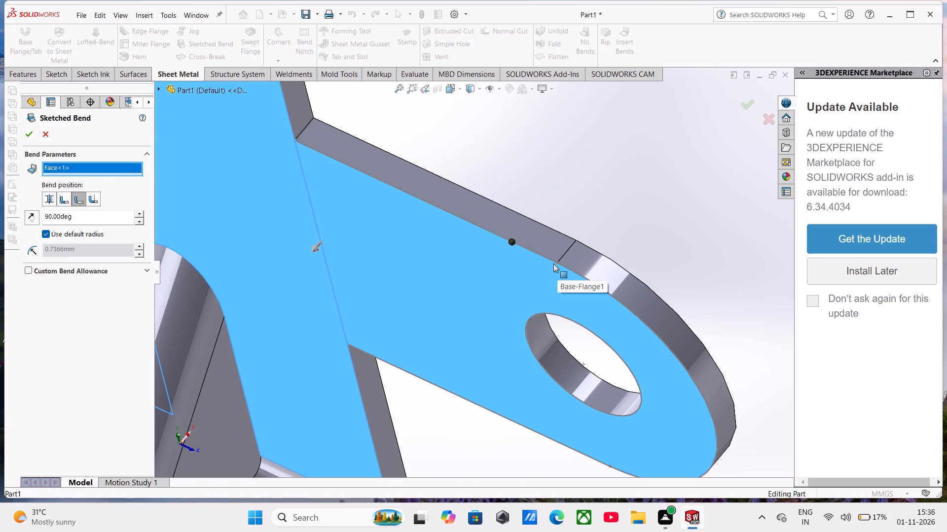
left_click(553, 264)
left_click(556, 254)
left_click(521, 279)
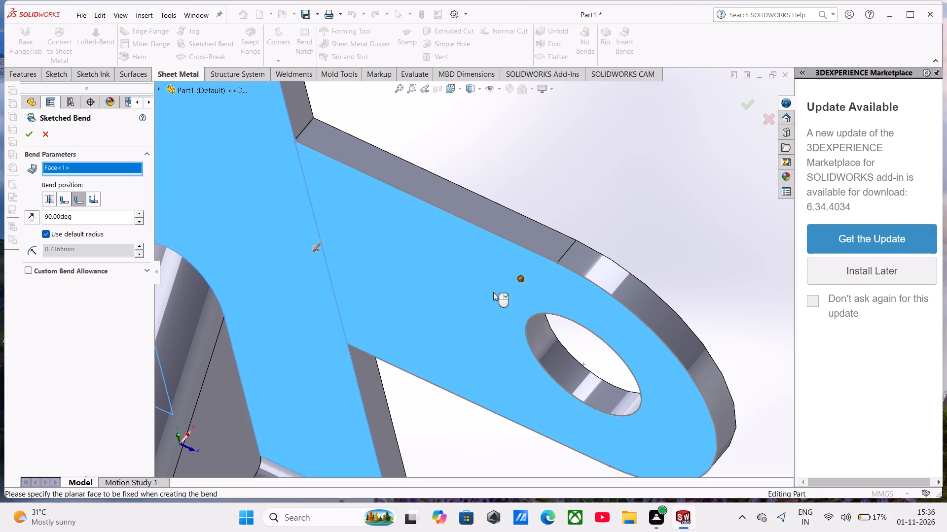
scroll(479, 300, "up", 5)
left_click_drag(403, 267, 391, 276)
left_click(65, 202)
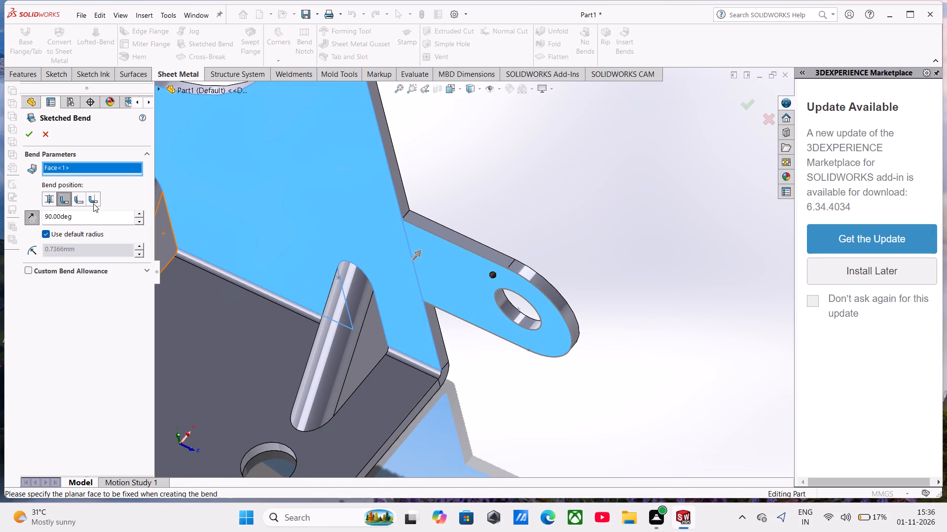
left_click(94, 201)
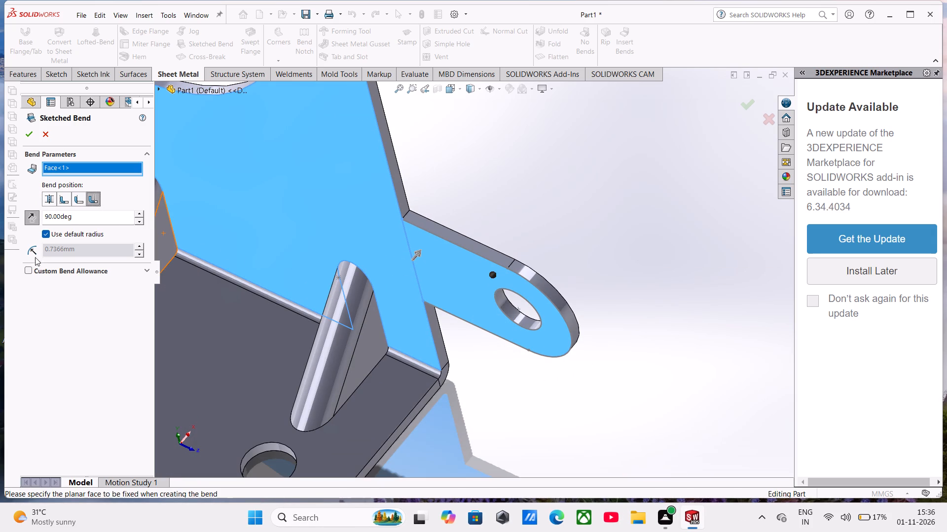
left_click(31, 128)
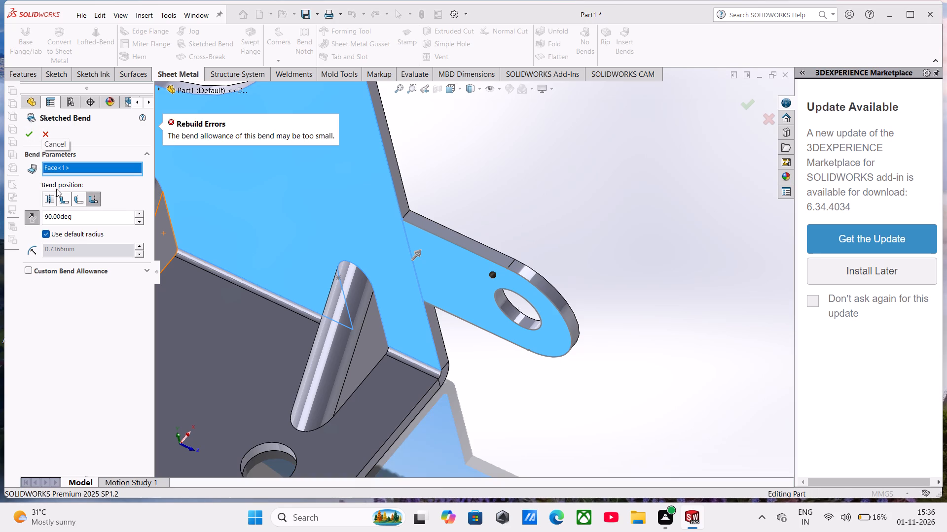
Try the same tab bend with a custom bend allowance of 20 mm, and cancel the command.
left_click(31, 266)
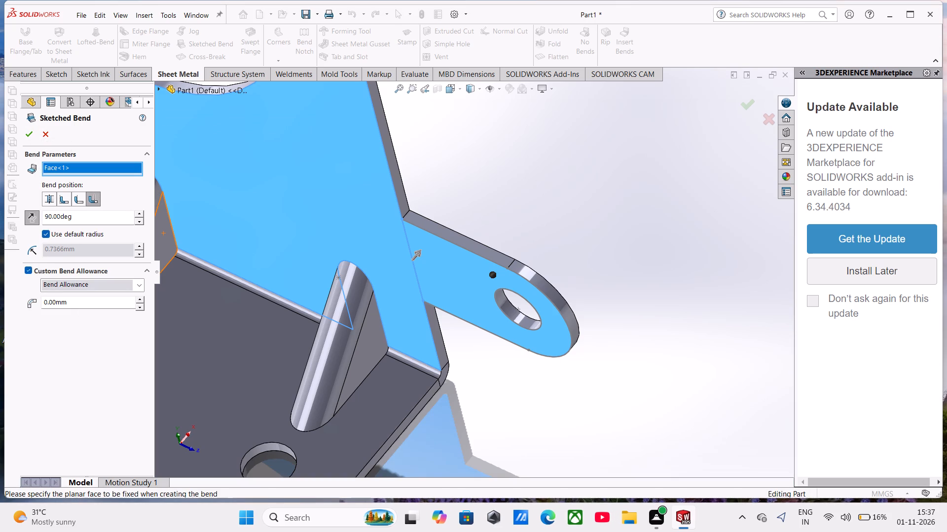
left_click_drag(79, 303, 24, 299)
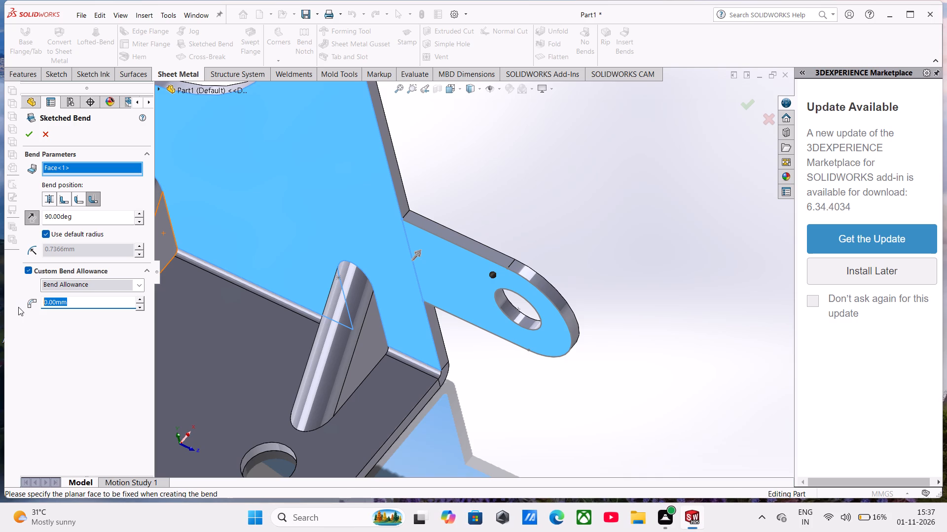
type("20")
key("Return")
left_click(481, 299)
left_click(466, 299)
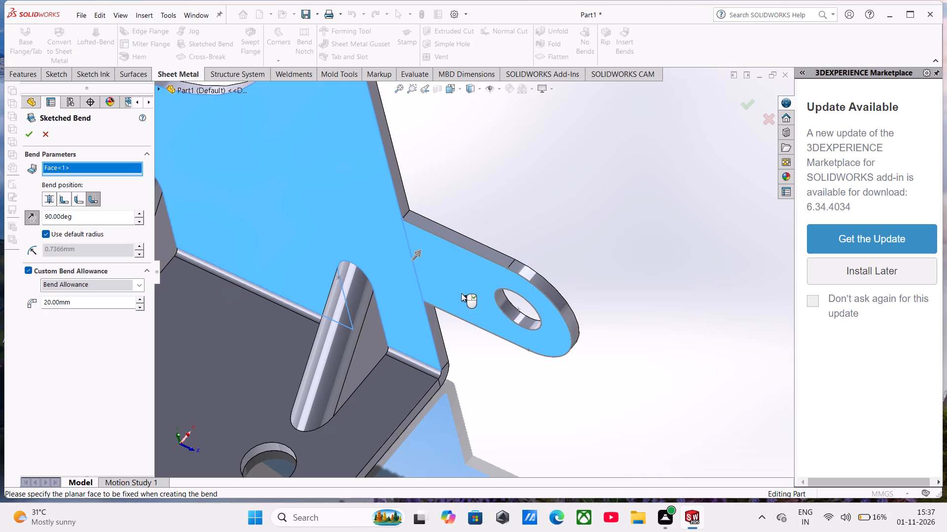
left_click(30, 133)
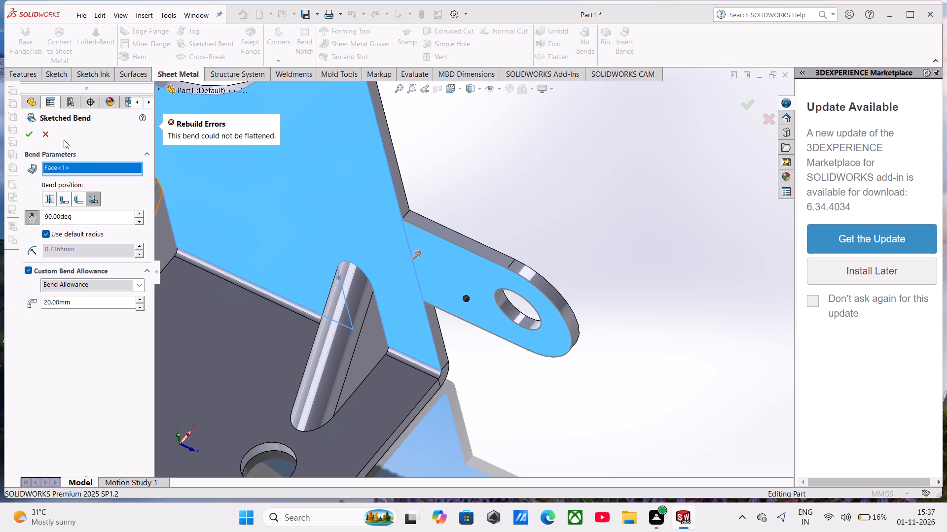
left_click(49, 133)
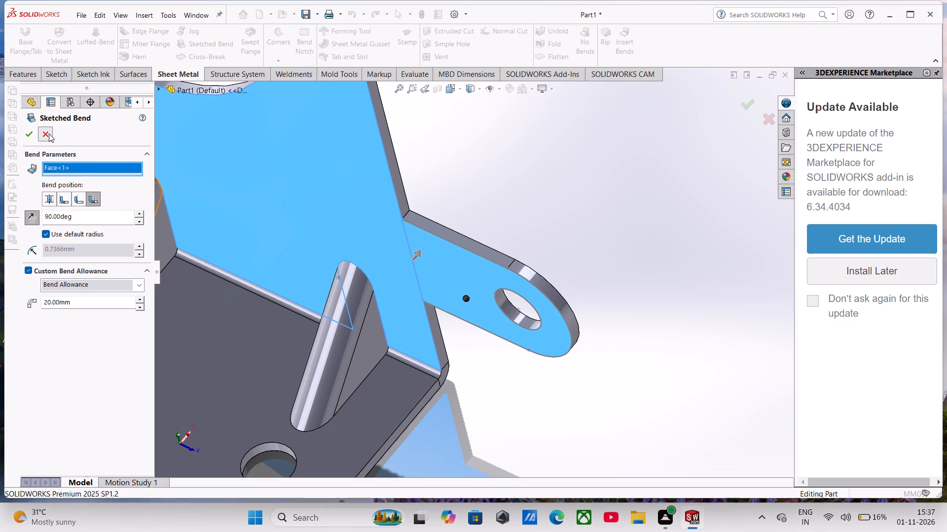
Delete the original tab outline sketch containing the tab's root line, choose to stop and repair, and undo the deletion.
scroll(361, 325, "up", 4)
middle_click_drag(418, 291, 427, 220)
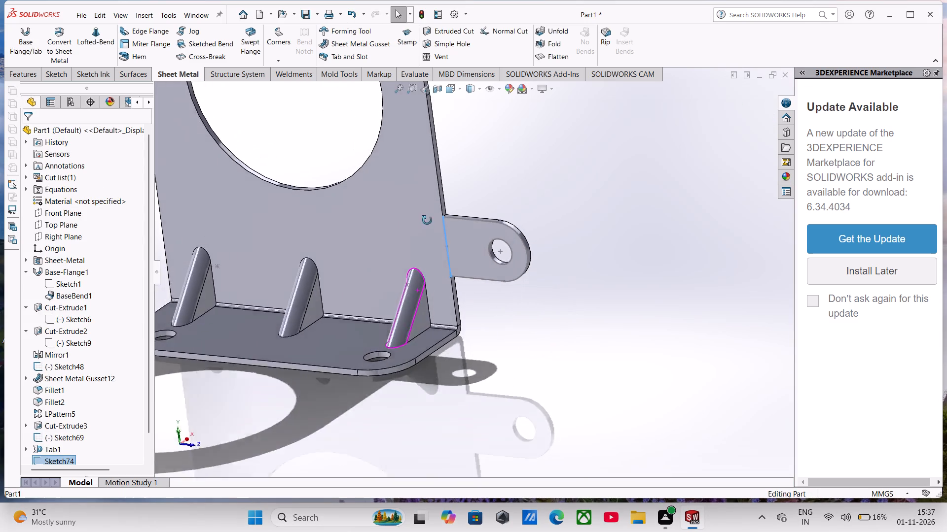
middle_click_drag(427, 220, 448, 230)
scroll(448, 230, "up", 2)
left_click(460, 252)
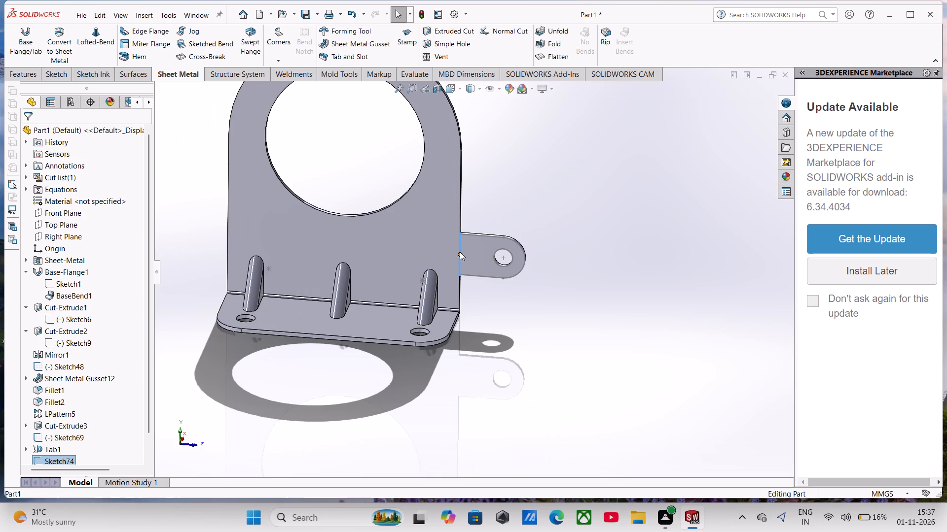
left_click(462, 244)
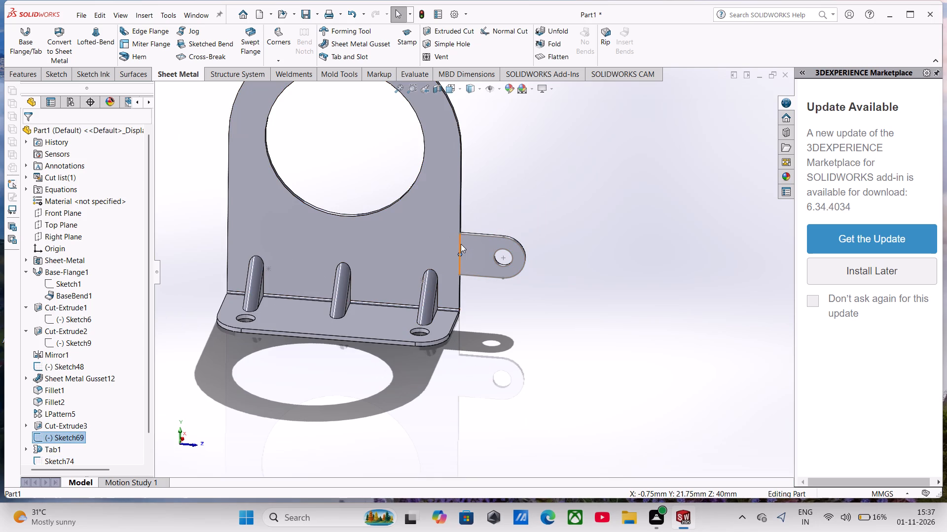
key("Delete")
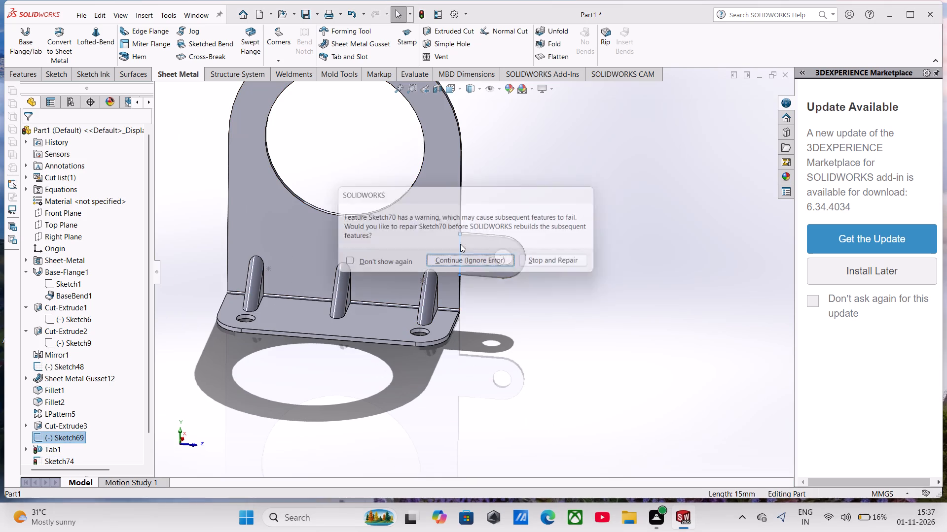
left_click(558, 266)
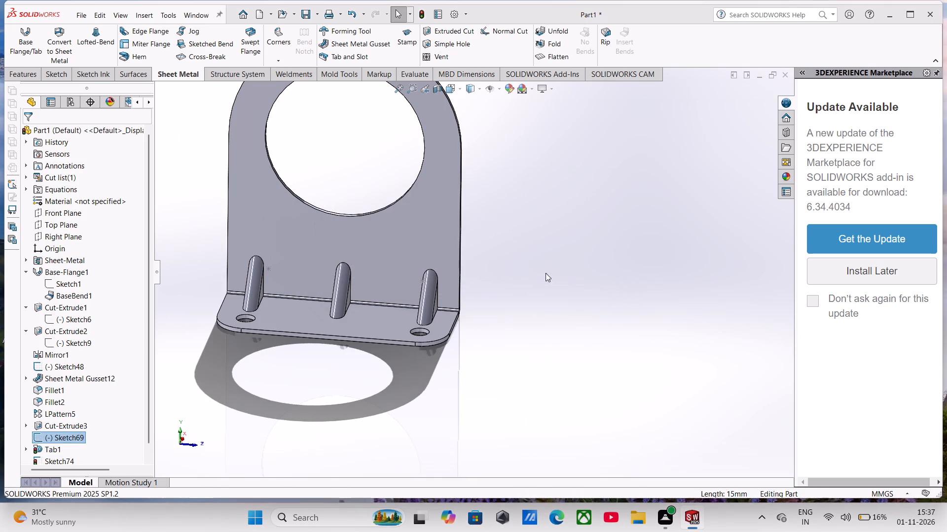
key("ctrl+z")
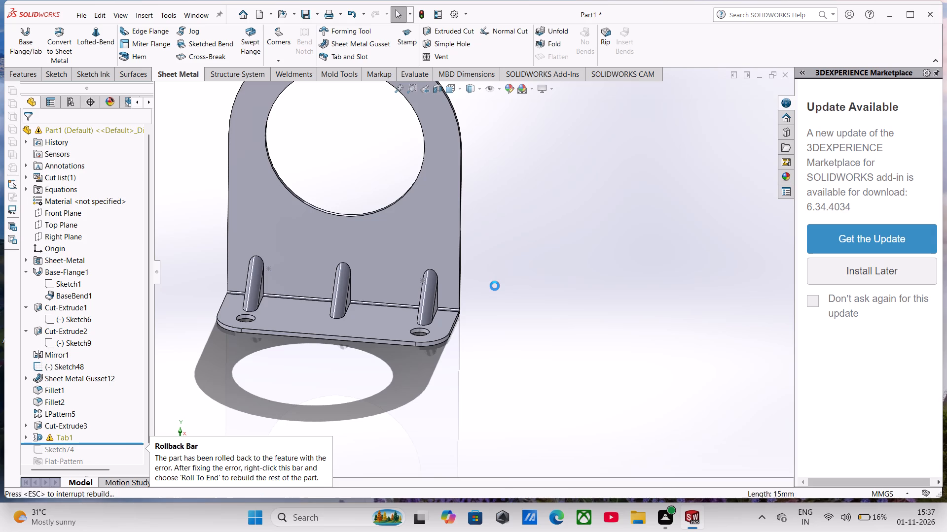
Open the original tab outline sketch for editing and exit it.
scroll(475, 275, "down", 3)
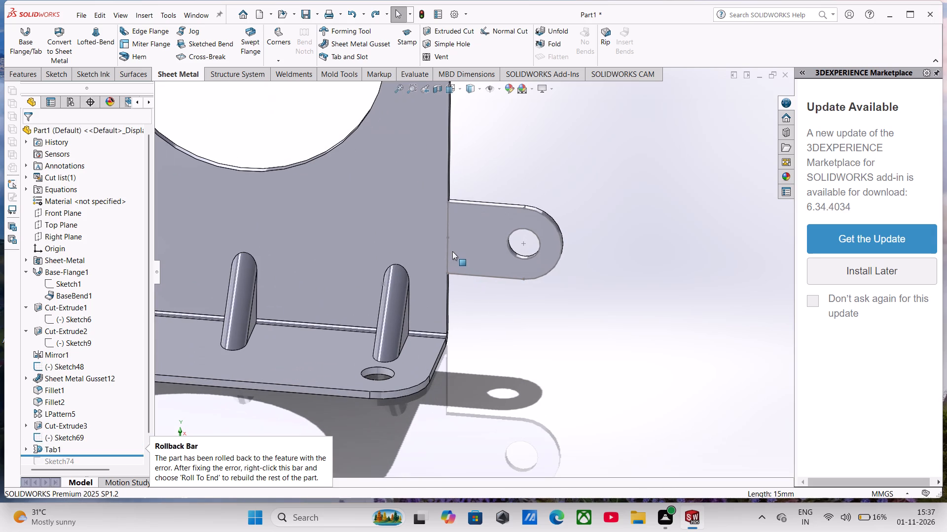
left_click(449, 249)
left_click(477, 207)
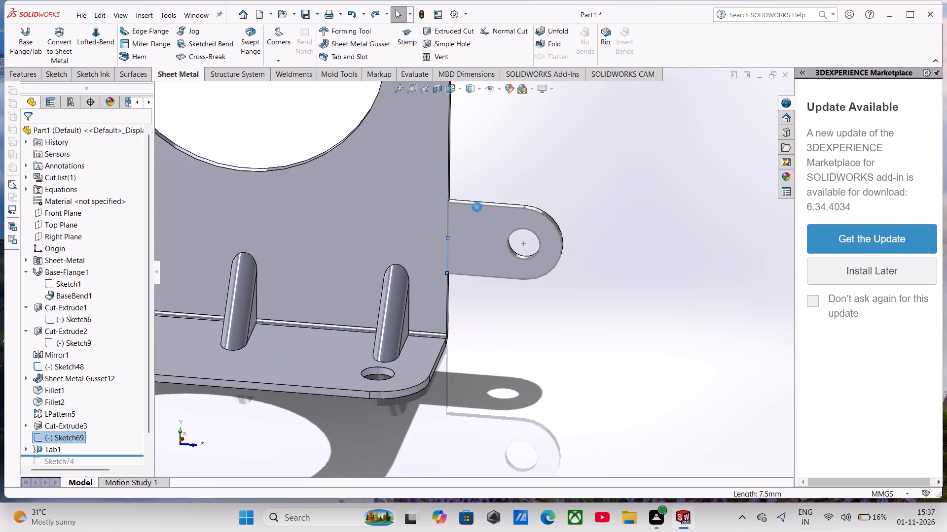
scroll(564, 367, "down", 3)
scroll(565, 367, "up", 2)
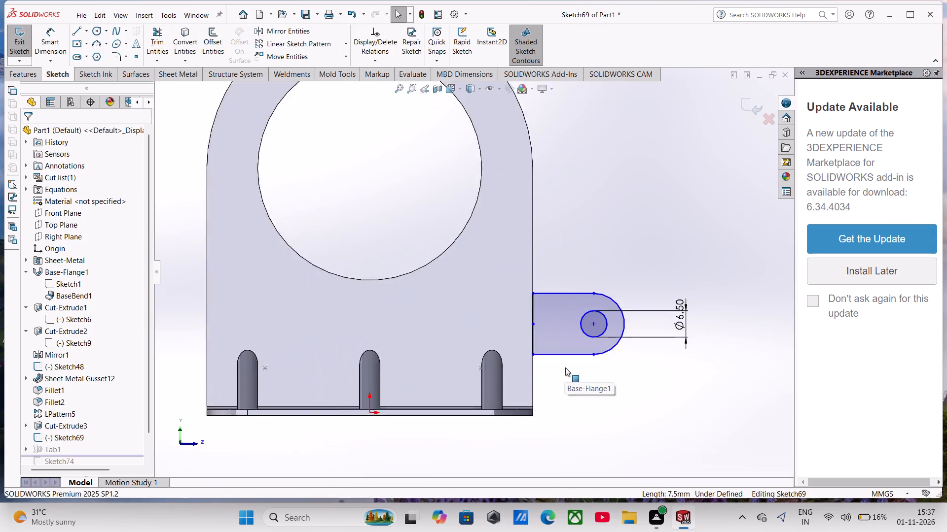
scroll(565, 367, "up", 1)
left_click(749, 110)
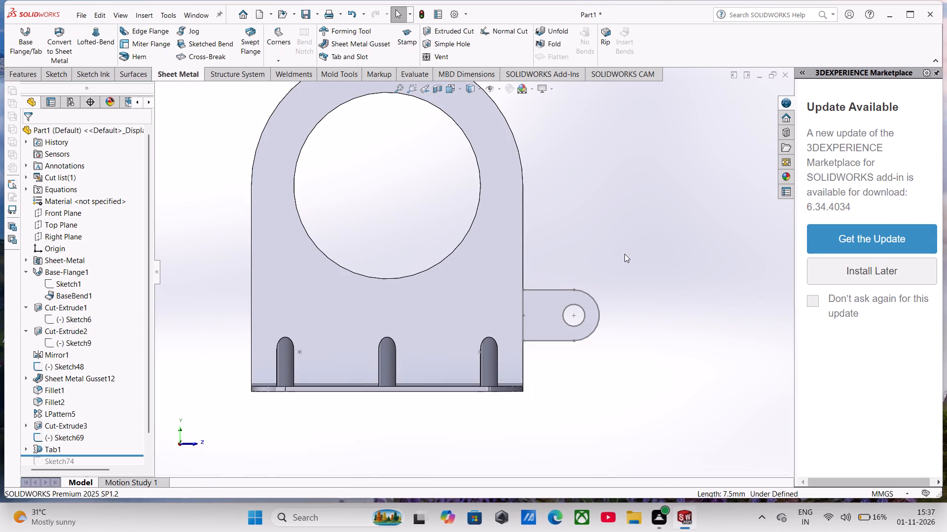
Roll the feature history forward to include the bend line sketch after the tab feature.
middle_click_drag(624, 254, 593, 276)
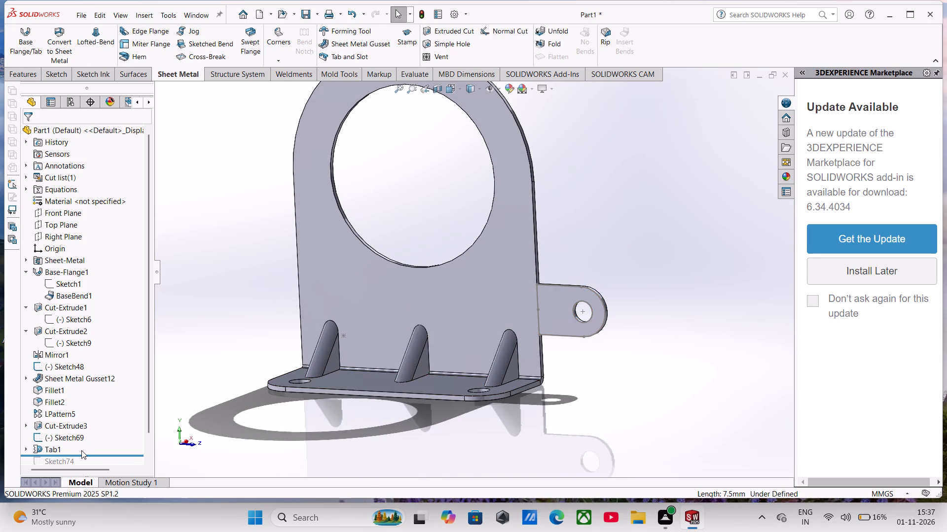
left_click_drag(84, 456, 84, 470)
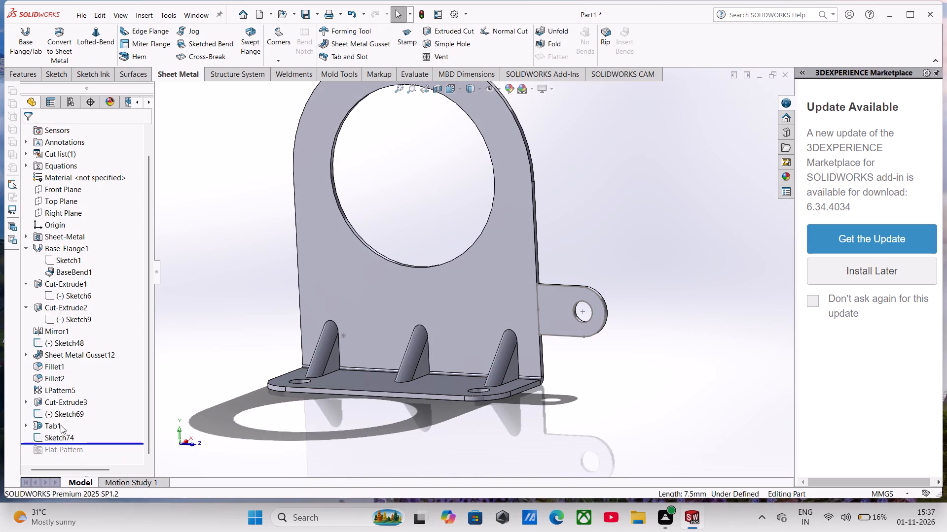
left_click(58, 425)
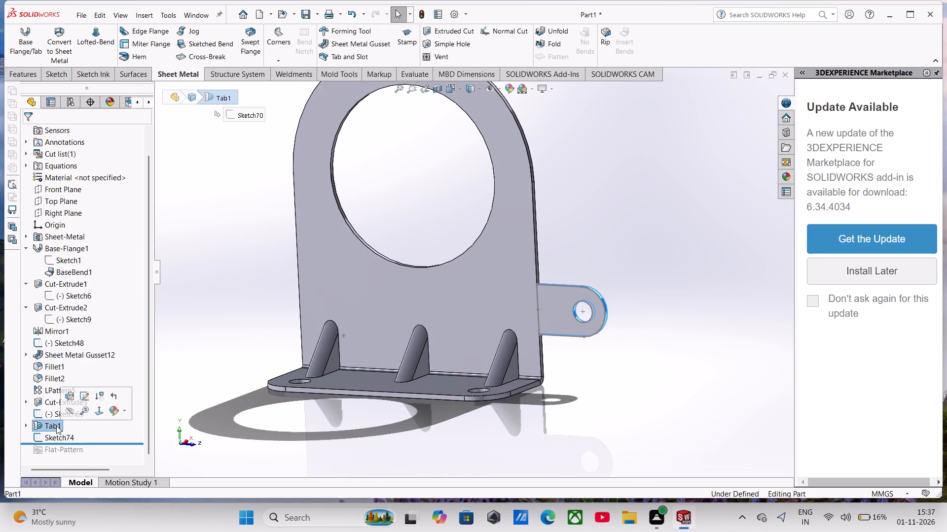
right_click(50, 437)
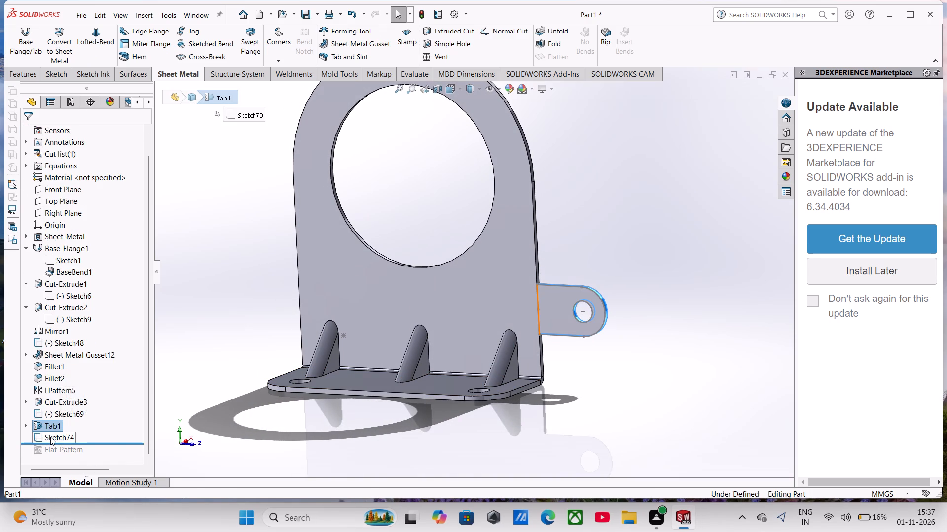
left_click(244, 276)
middle_click_drag(253, 300, 293, 282)
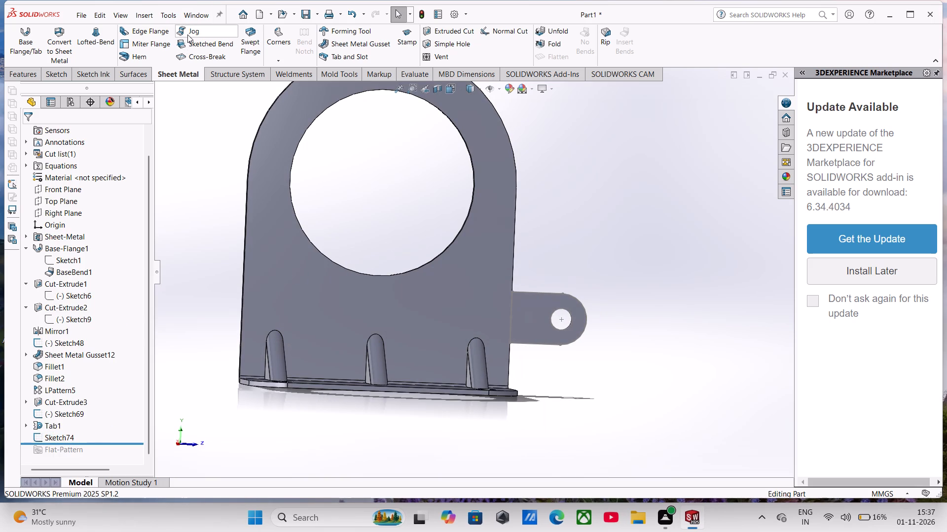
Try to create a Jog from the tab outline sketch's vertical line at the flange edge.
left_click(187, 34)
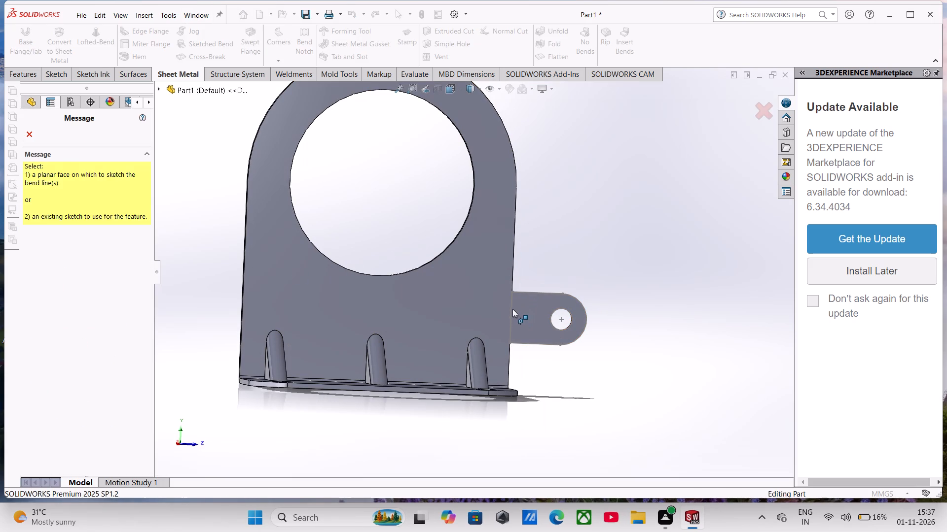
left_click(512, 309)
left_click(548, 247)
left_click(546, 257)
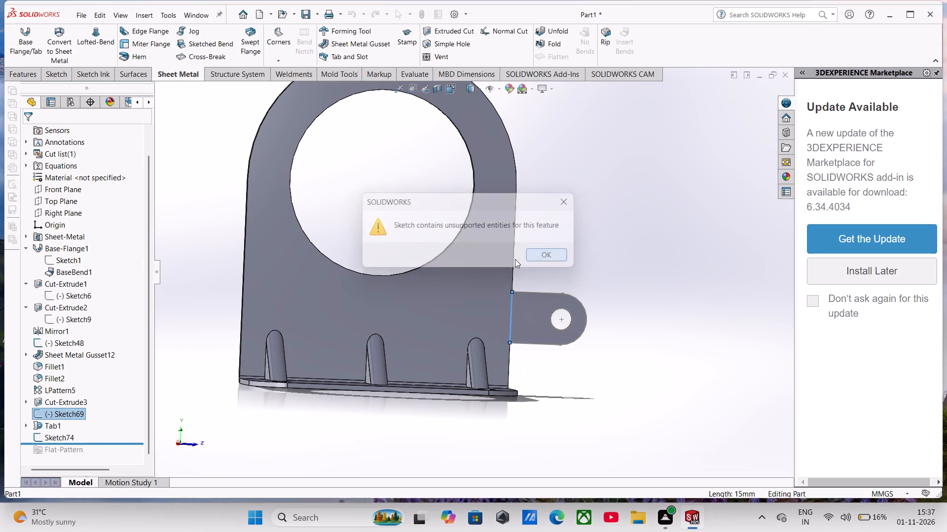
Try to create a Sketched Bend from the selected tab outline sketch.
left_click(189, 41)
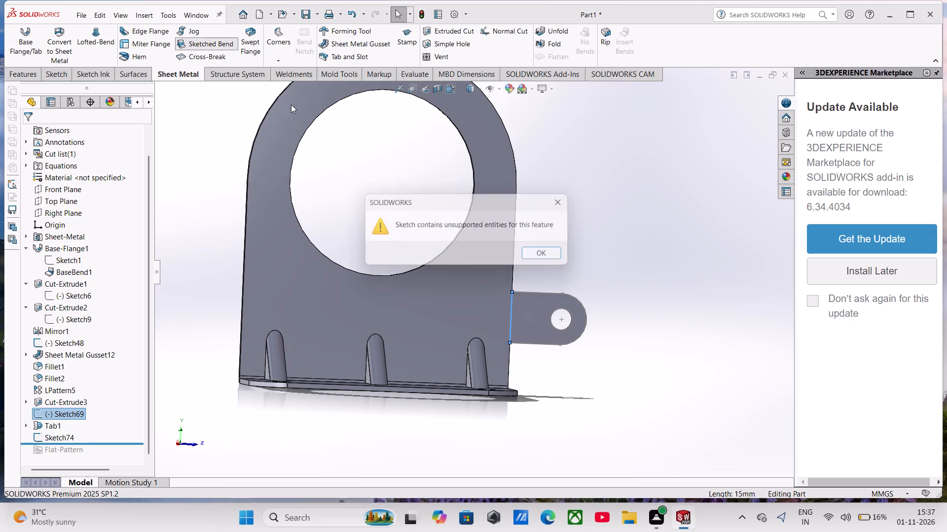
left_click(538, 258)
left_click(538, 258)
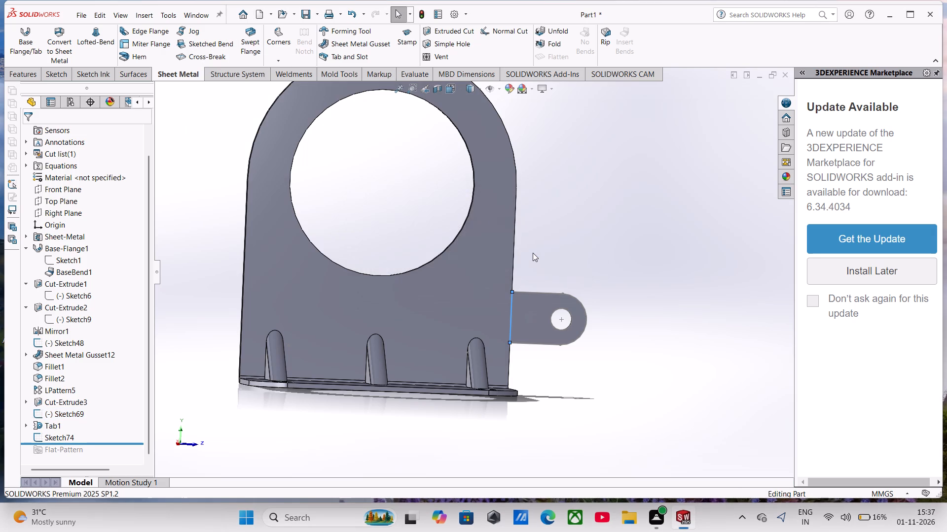
Start a Sketched Bend on the upright flange's face and sketch a vertical bend line along the flange edge, spanning past both tab edges.
left_click(200, 46)
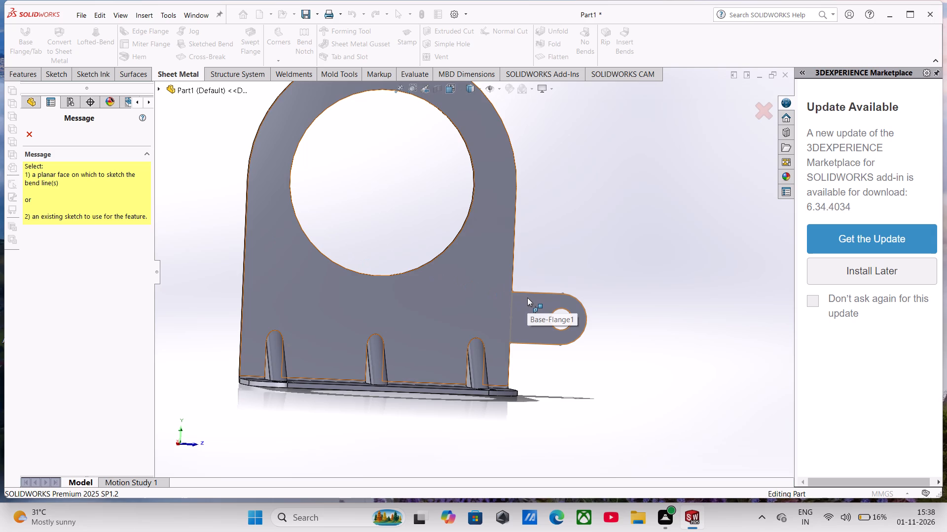
left_click(488, 318)
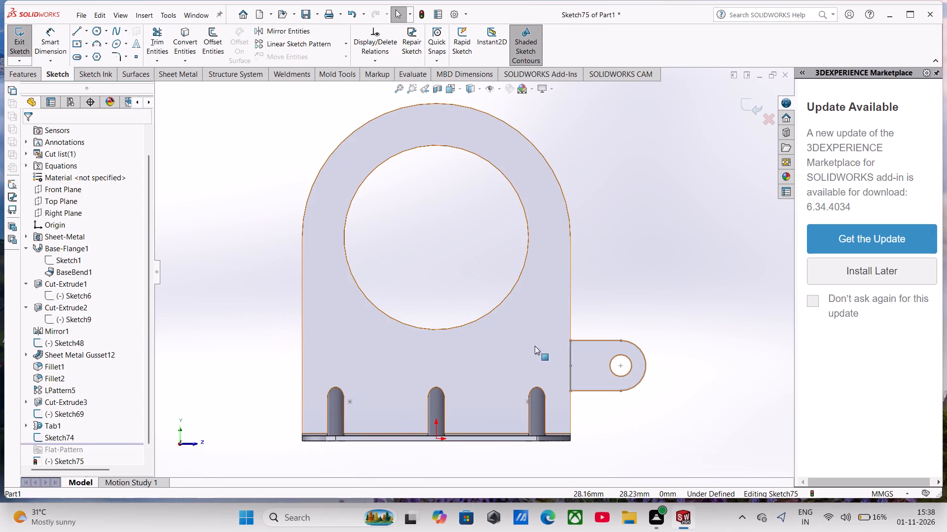
left_click(78, 29)
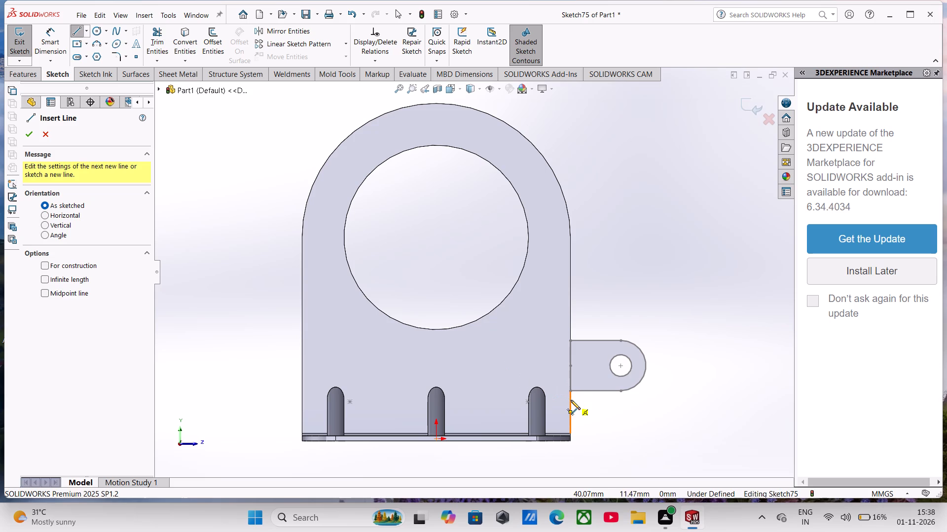
left_click(571, 400)
left_click(570, 303)
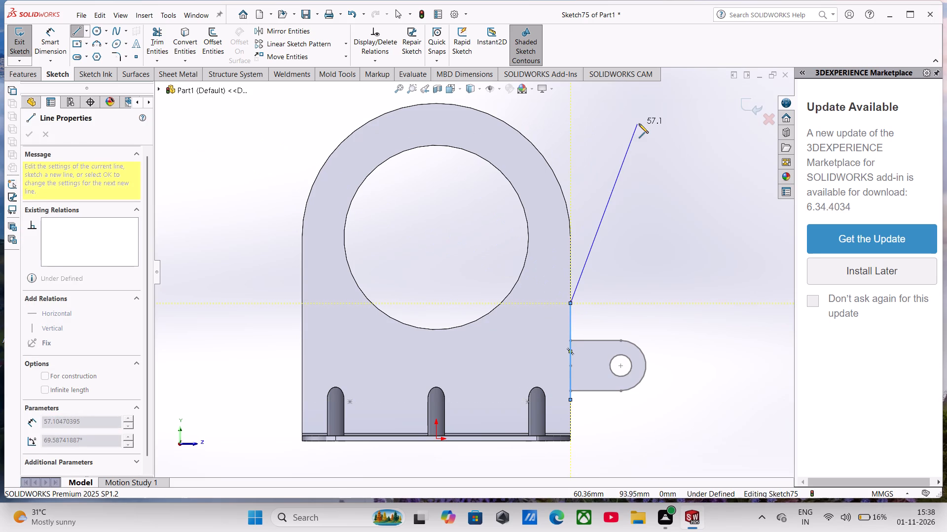
key("Escape")
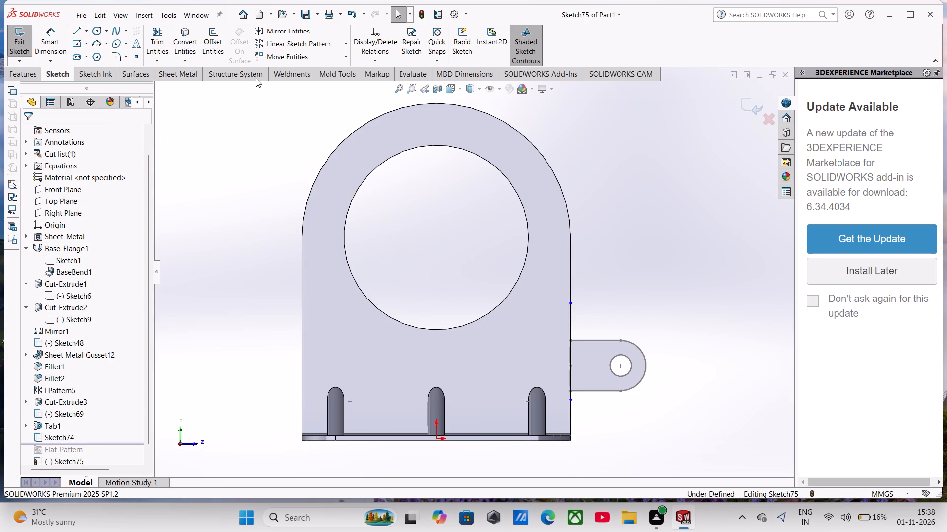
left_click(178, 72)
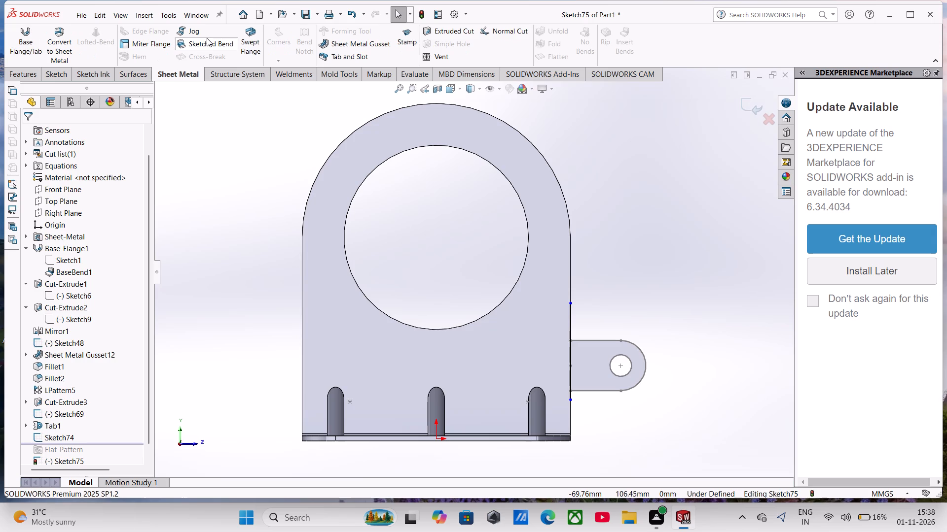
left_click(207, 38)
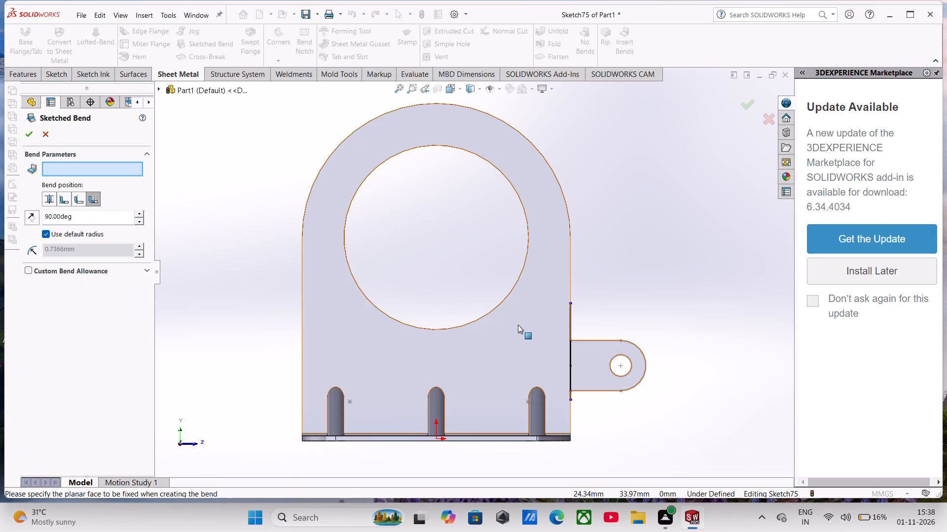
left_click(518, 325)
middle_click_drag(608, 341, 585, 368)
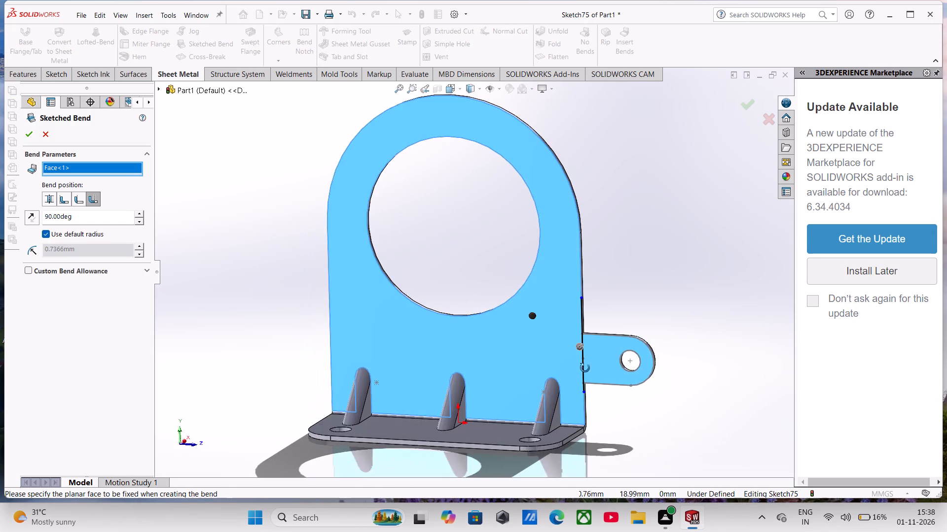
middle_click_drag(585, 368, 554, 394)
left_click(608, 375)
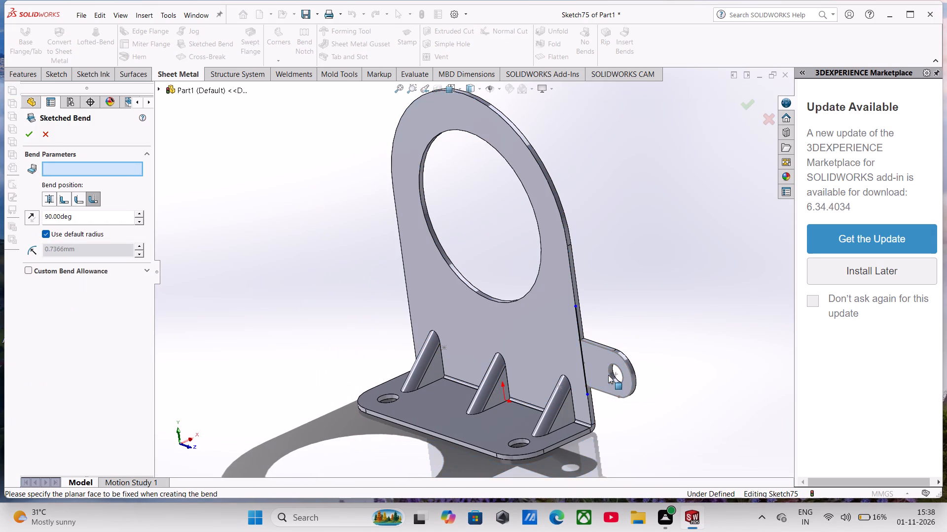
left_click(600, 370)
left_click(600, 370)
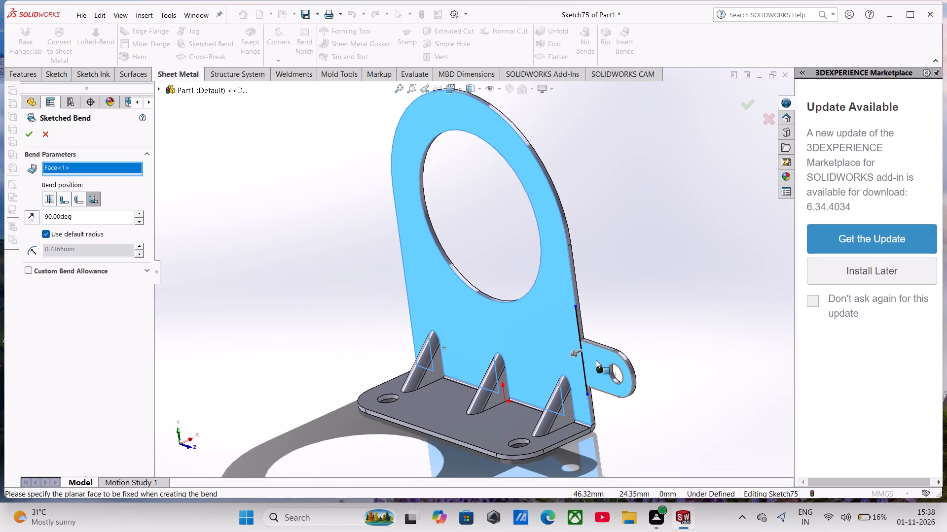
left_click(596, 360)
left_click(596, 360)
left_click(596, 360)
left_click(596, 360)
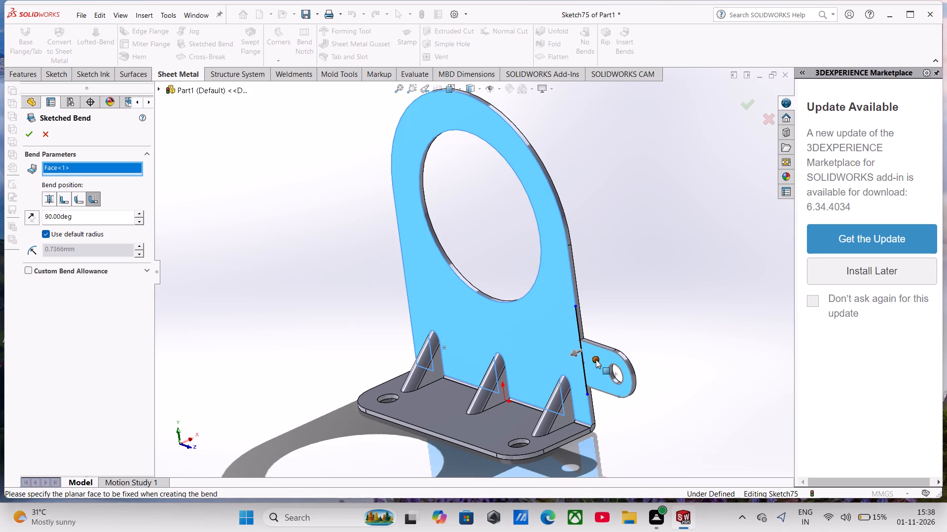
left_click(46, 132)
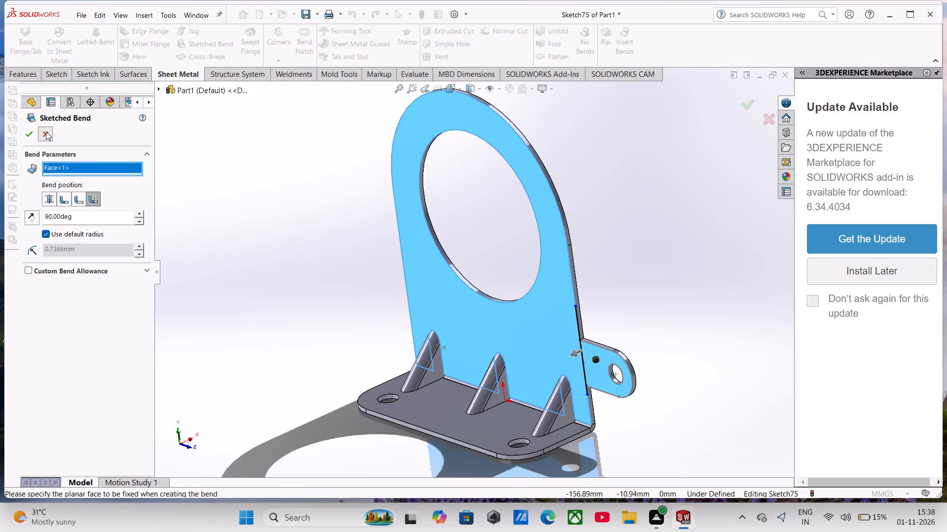
Create a 90° Sketched Bend from the new line, fixing the face on the tab side, with Bend Centerline position and reversed direction.
left_click(215, 43)
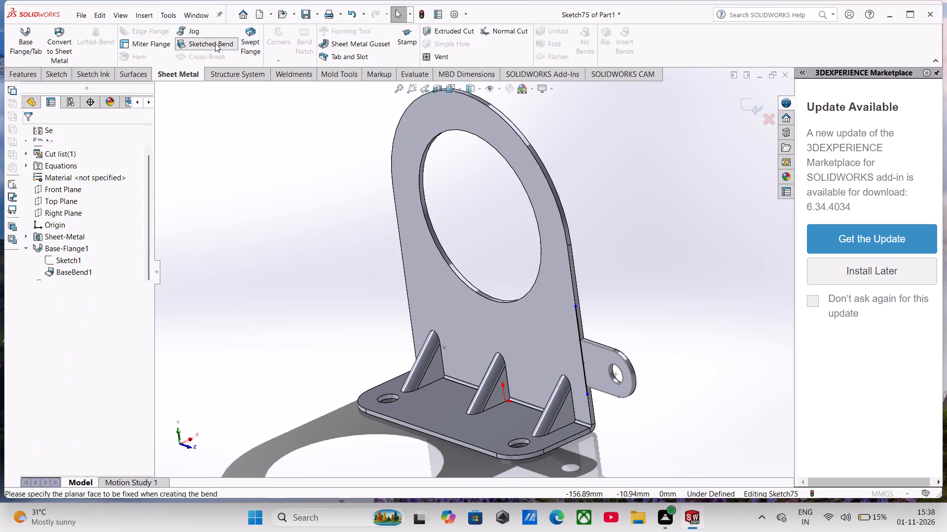
left_click(65, 201)
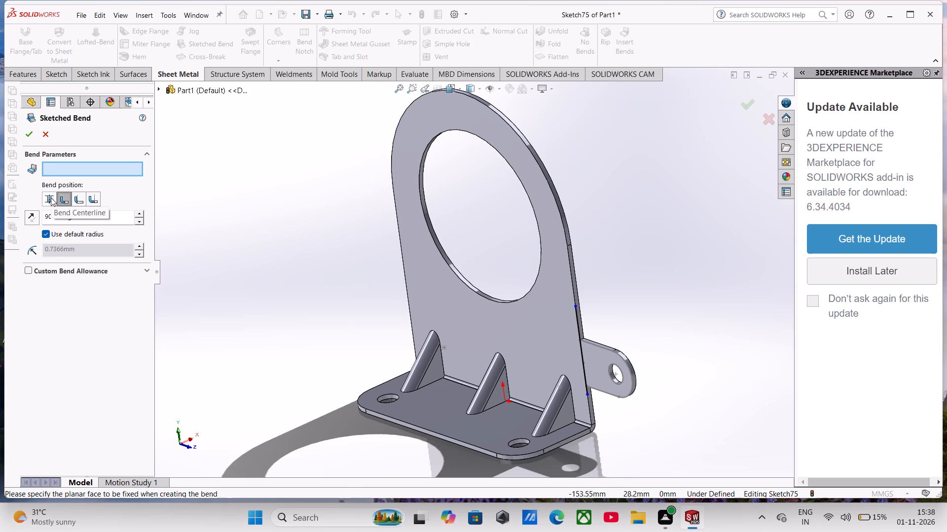
left_click(51, 198)
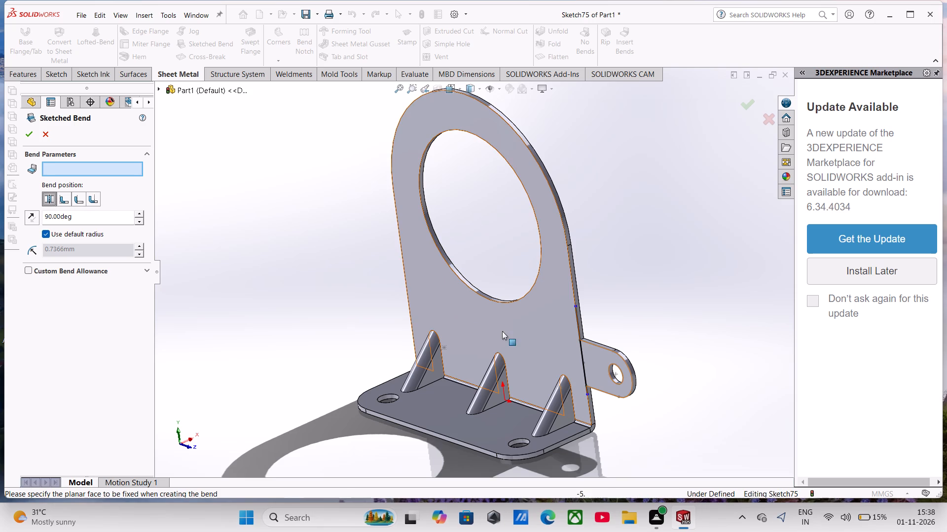
left_click(594, 351)
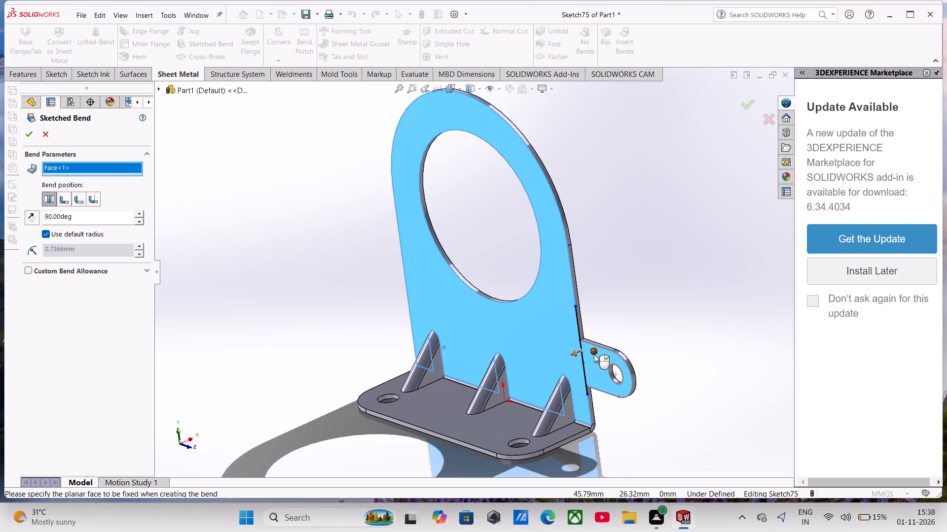
middle_click_drag(590, 360, 573, 368)
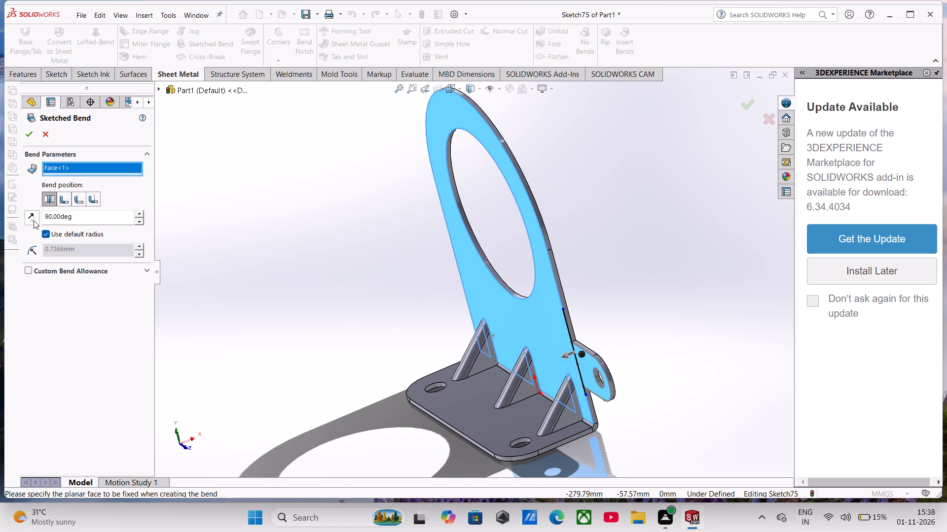
left_click(34, 220)
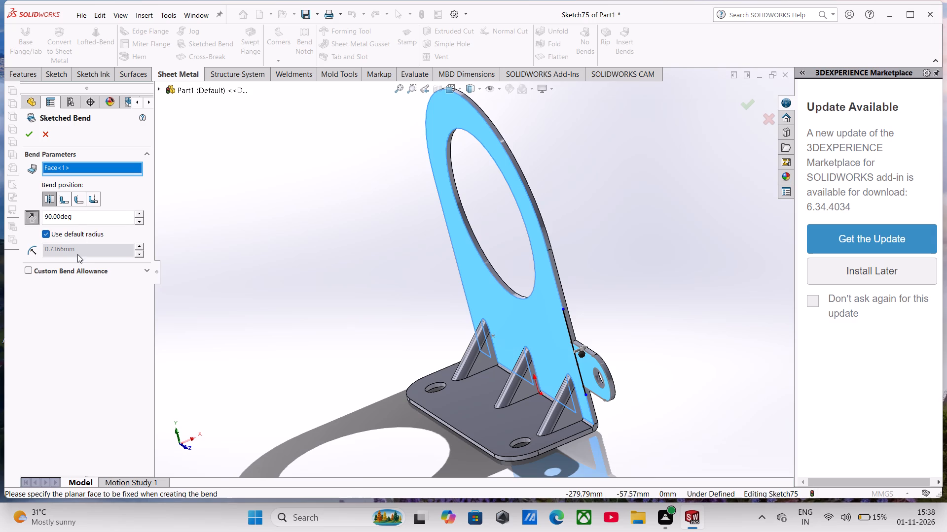
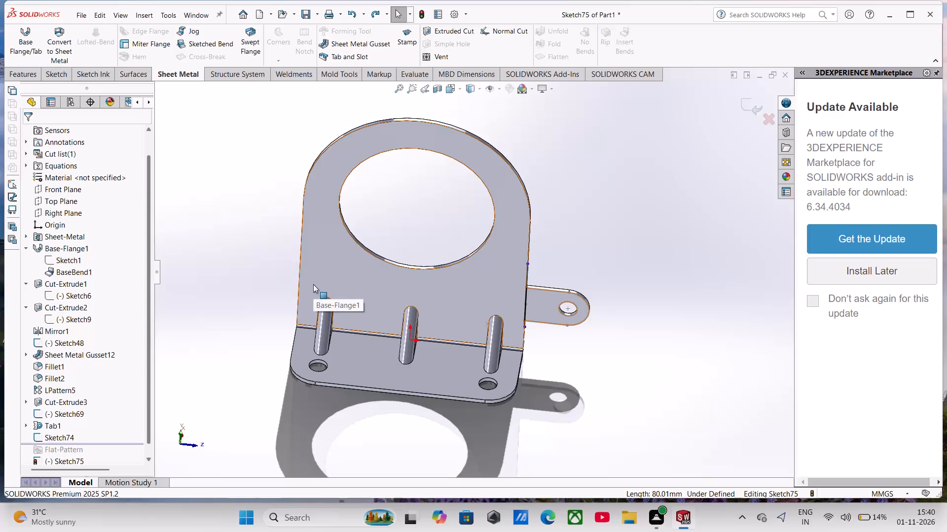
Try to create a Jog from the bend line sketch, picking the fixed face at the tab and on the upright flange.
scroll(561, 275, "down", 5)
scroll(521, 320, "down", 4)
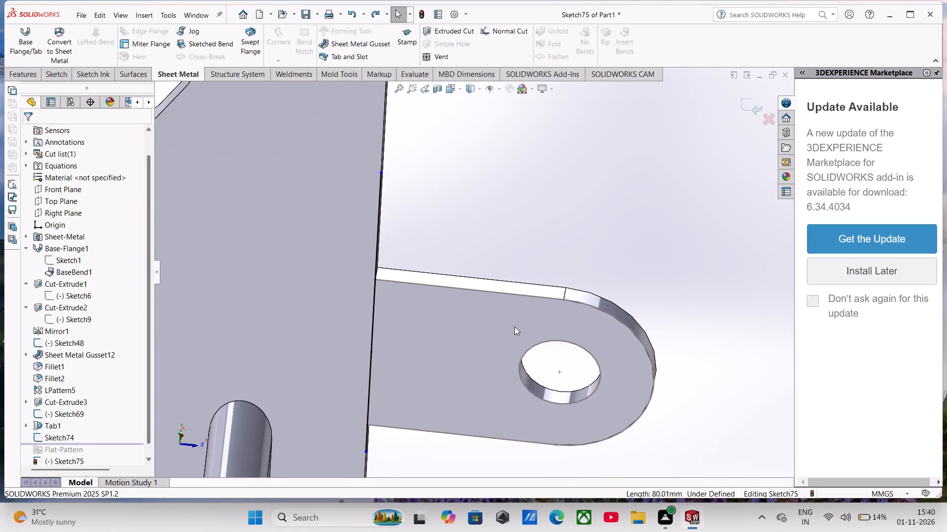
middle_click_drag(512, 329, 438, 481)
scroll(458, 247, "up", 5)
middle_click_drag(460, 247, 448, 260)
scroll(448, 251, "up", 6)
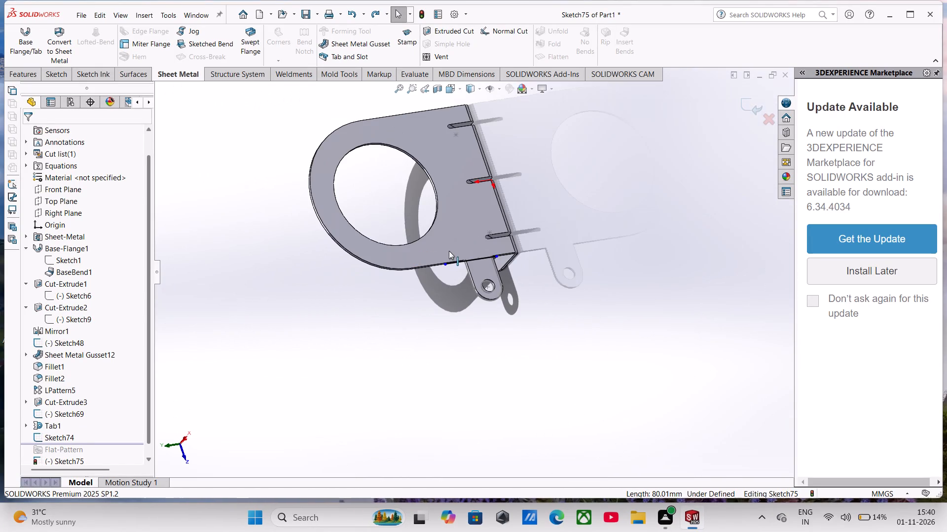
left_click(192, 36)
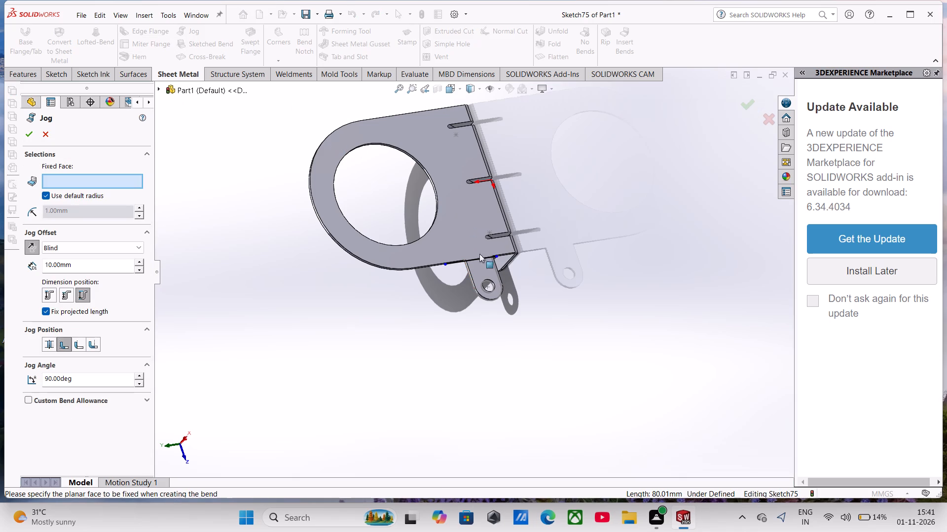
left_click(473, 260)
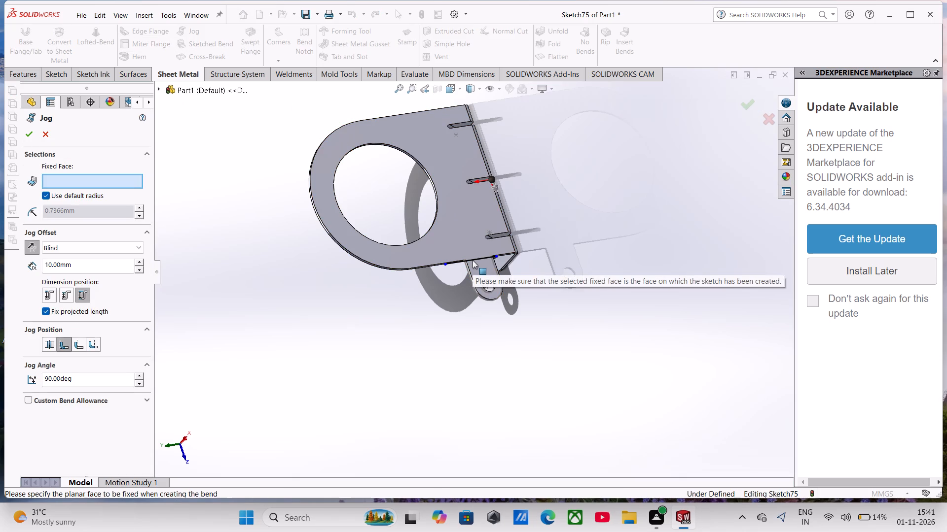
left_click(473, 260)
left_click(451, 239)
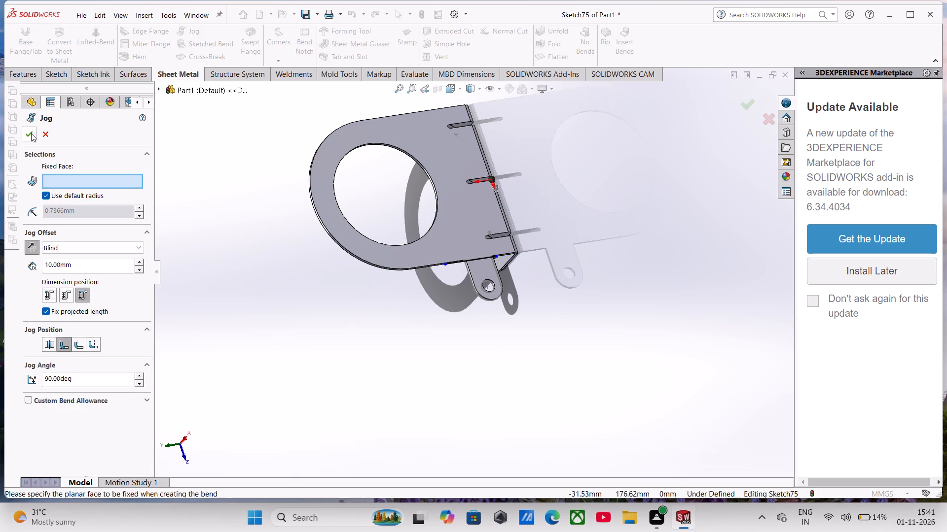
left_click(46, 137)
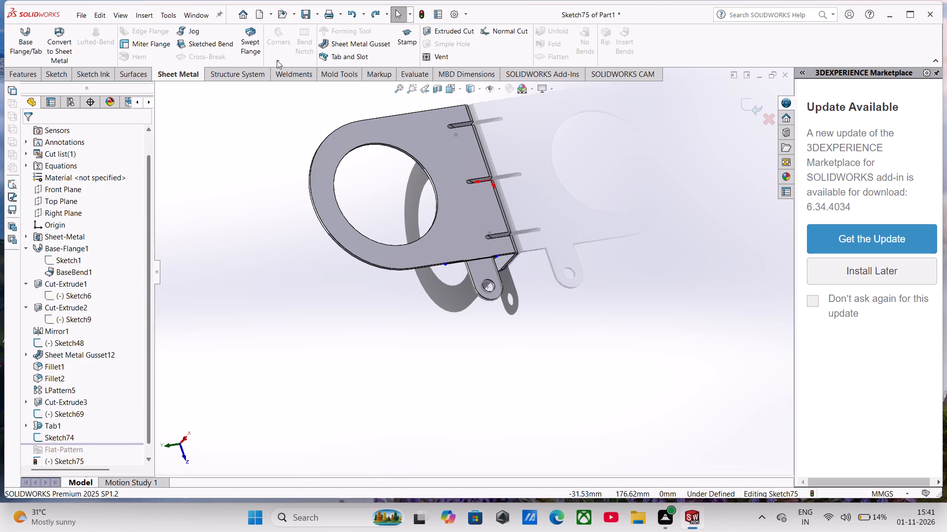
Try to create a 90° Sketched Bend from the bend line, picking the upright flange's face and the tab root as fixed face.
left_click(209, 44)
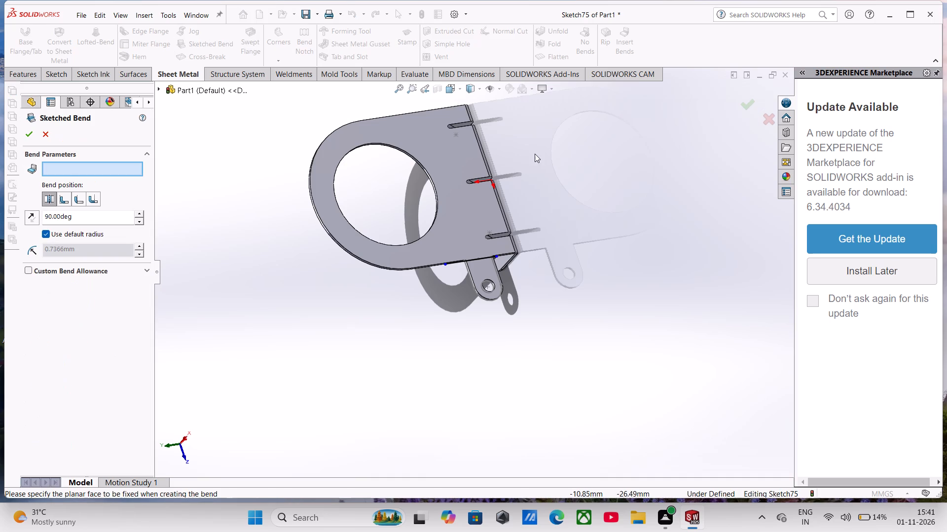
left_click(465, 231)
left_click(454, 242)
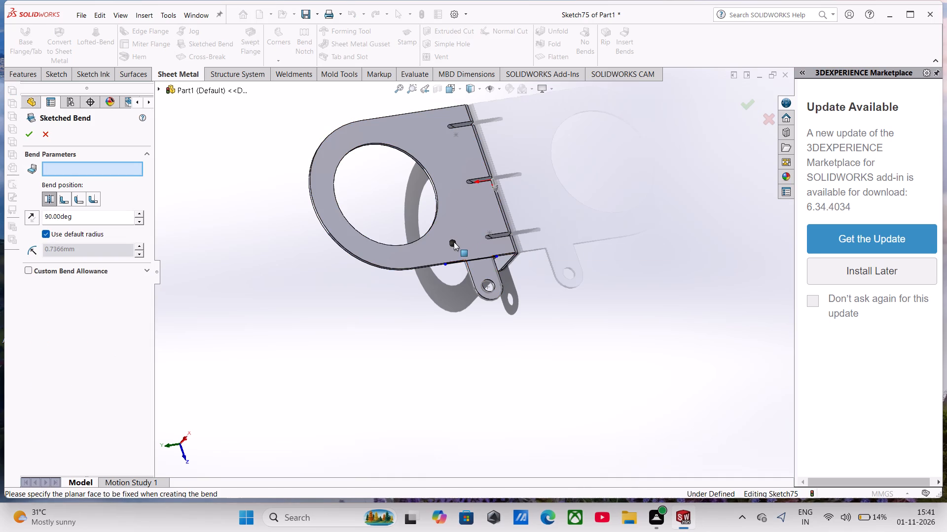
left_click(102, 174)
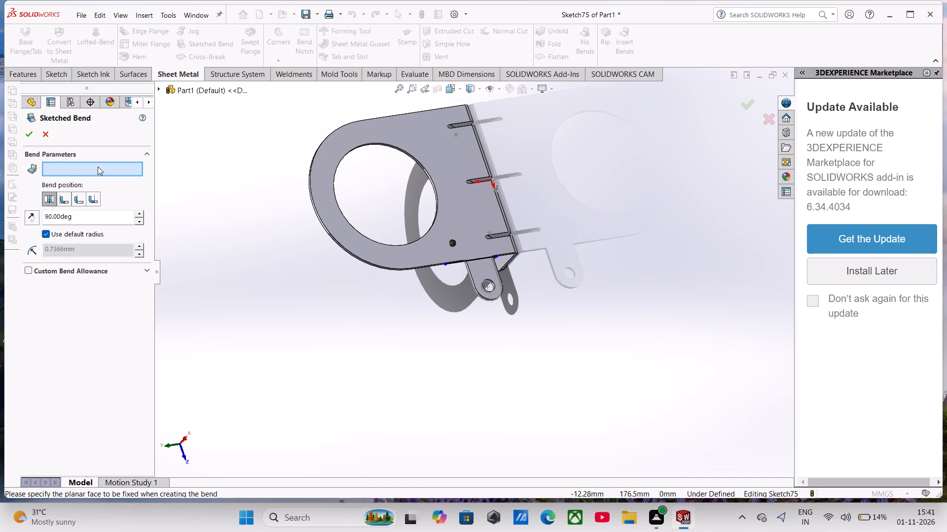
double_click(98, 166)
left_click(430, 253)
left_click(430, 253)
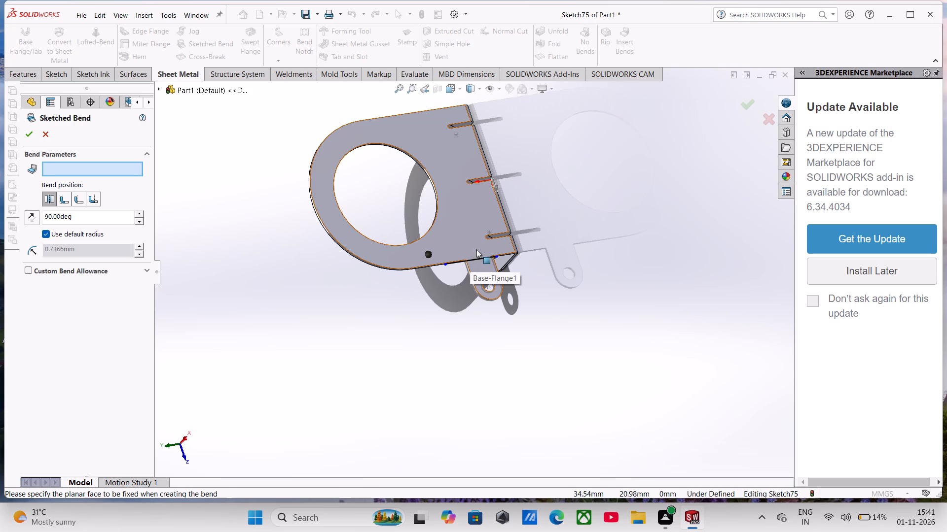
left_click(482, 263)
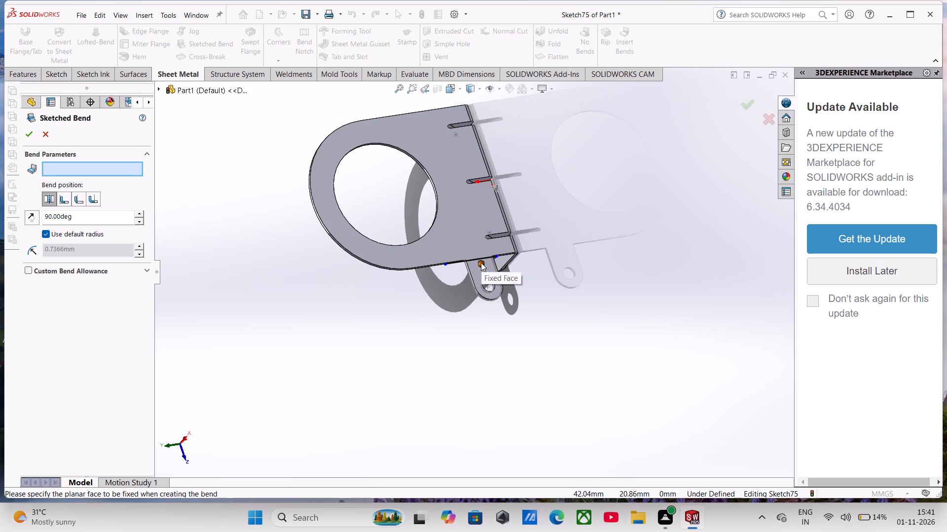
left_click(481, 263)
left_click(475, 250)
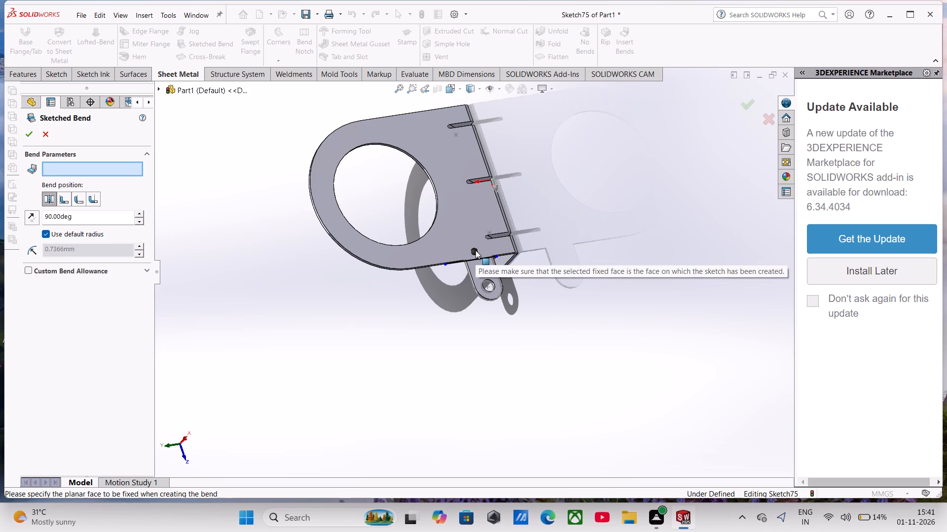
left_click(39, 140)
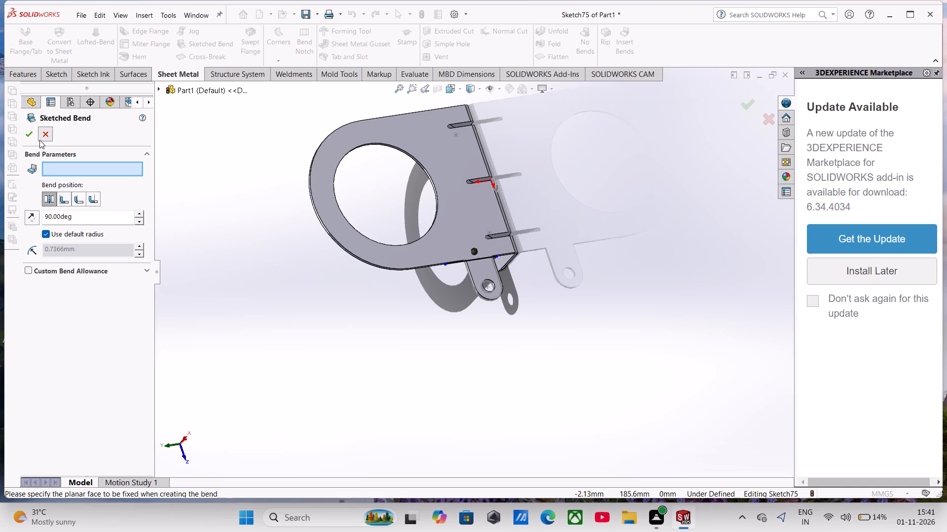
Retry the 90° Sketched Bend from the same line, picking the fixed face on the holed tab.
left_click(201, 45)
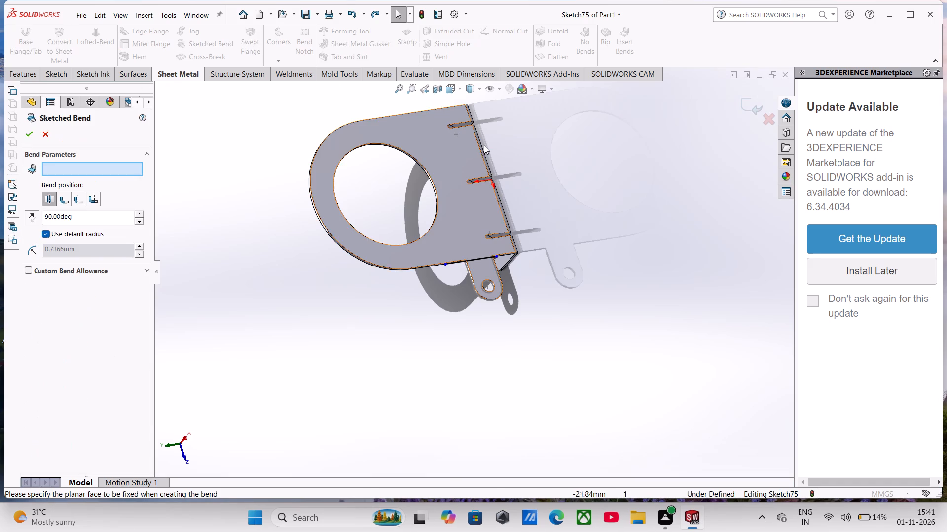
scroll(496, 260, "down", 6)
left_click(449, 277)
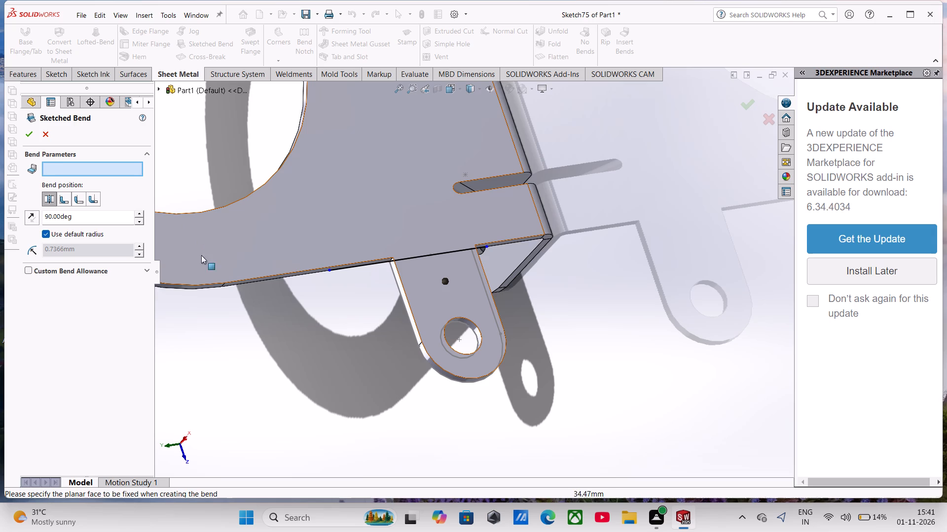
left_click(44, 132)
Exit the bend line sketch on the upright flange, keeping its line.
middle_click_drag(386, 325, 404, 306)
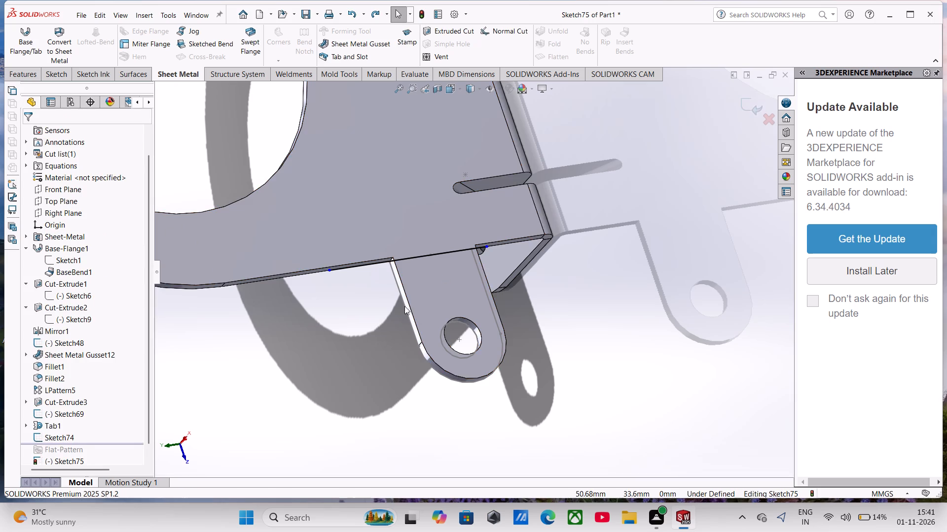
middle_click_drag(404, 306, 456, 138)
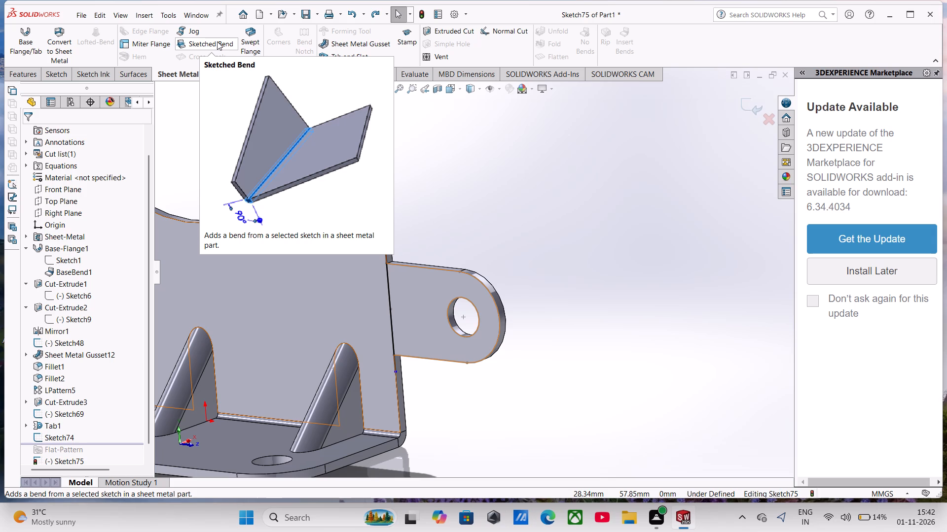
scroll(291, 246, "up", 9)
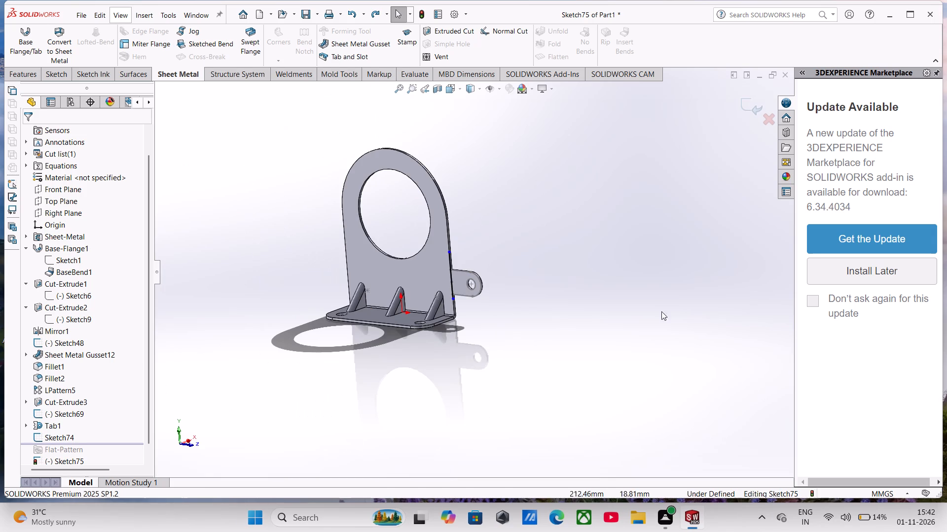
scroll(303, 242, "down", 3)
middle_click_drag(438, 268, 476, 252)
scroll(415, 304, "up", 1)
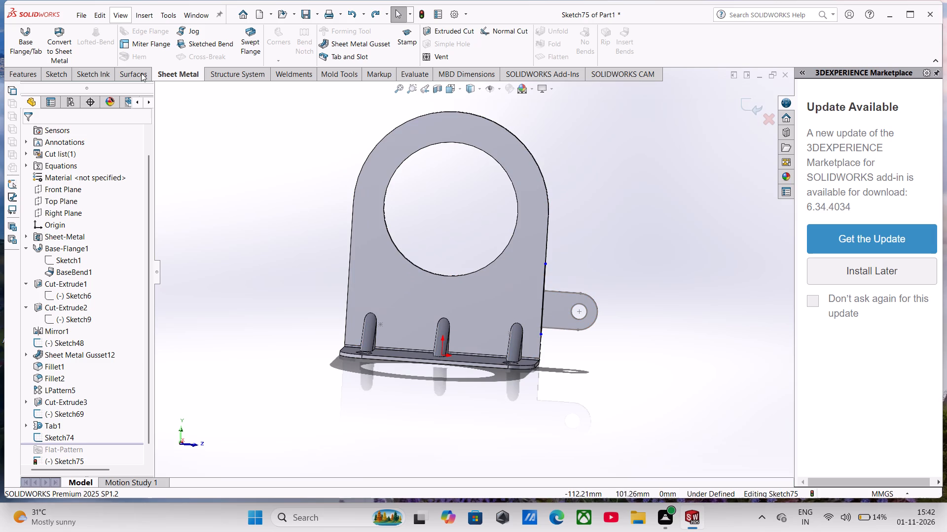
left_click(361, 240)
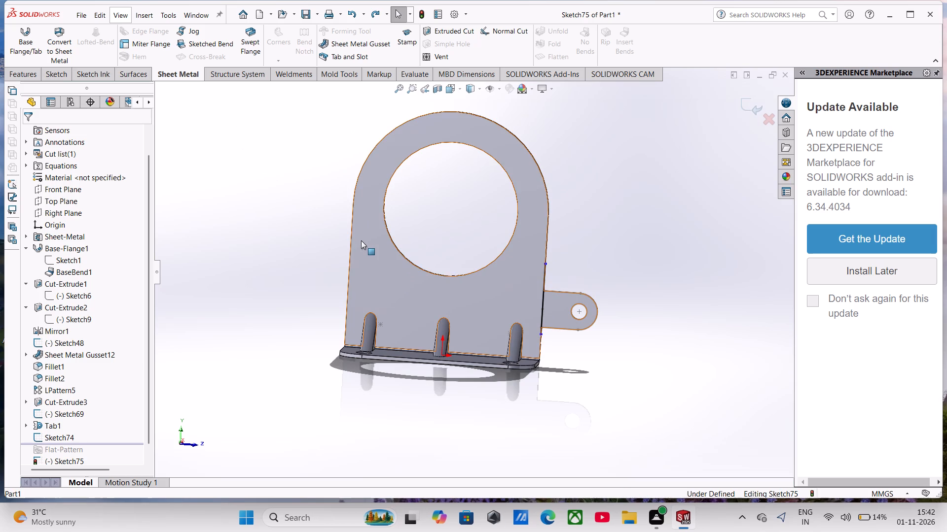
left_click(750, 104)
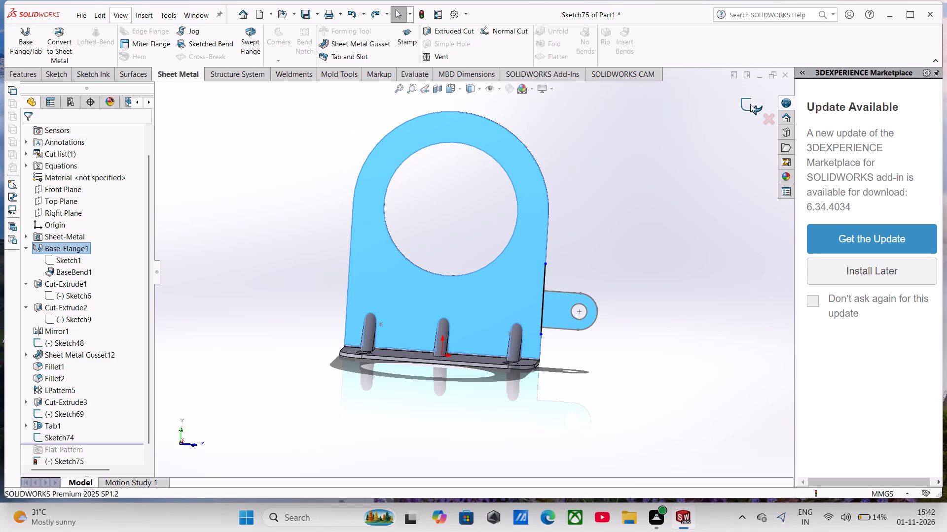
Sketch a corner rectangle on the upright flange's face, extending outward from the edge opposite the holed tab, upper corner about 47 mm above the origin.
left_click(472, 328)
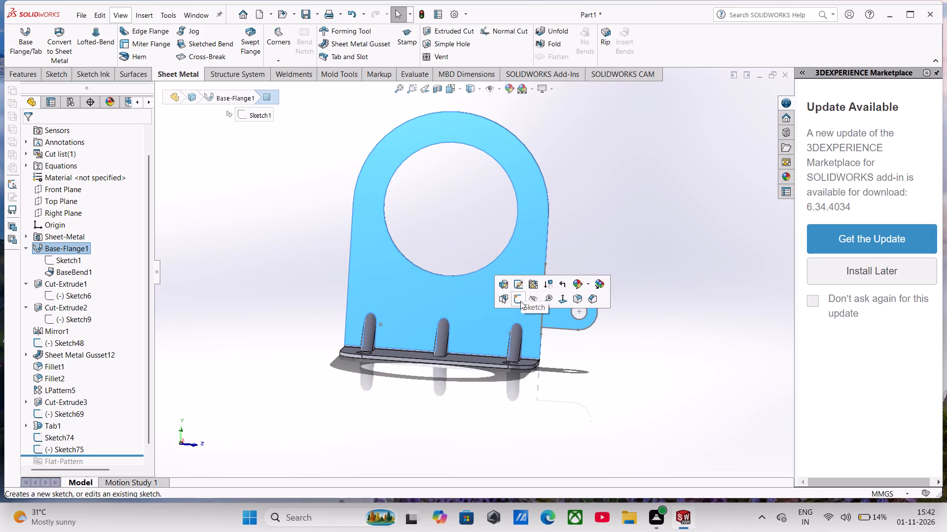
left_click(520, 301)
left_click(297, 264)
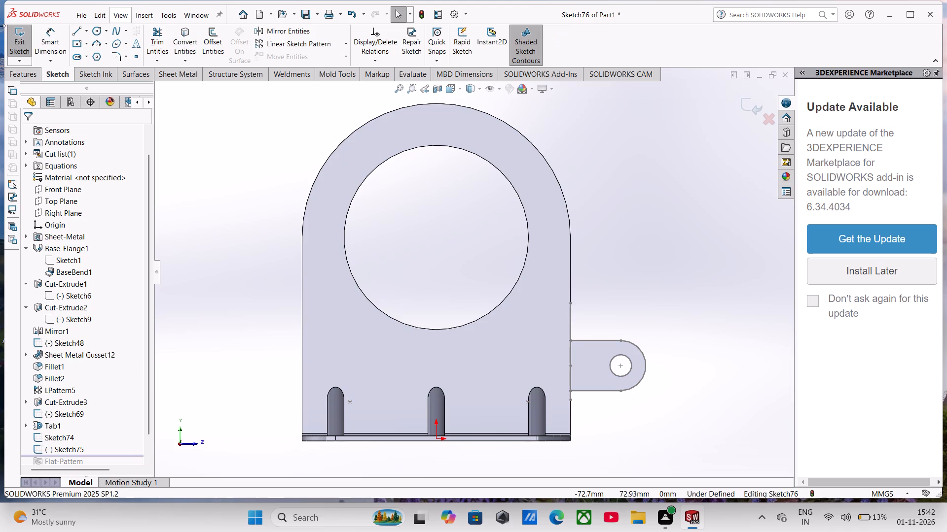
left_click(81, 48)
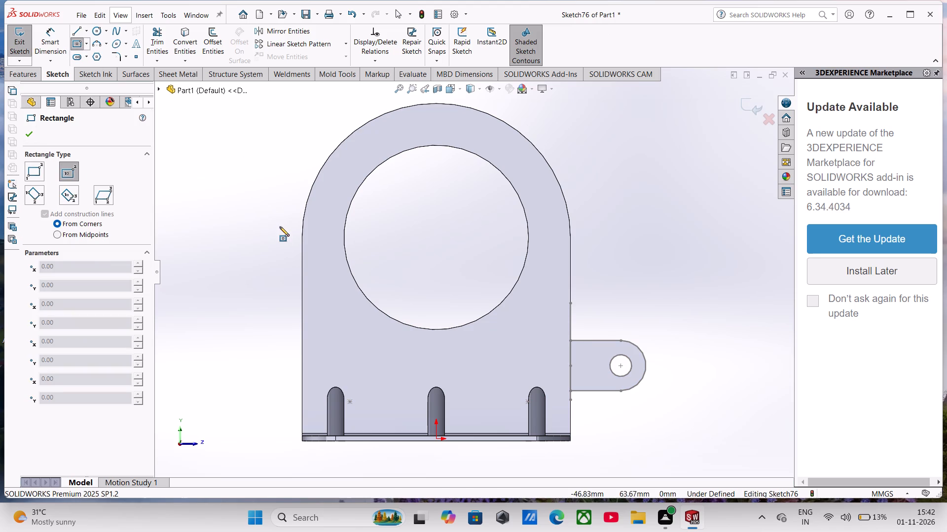
left_click(31, 177)
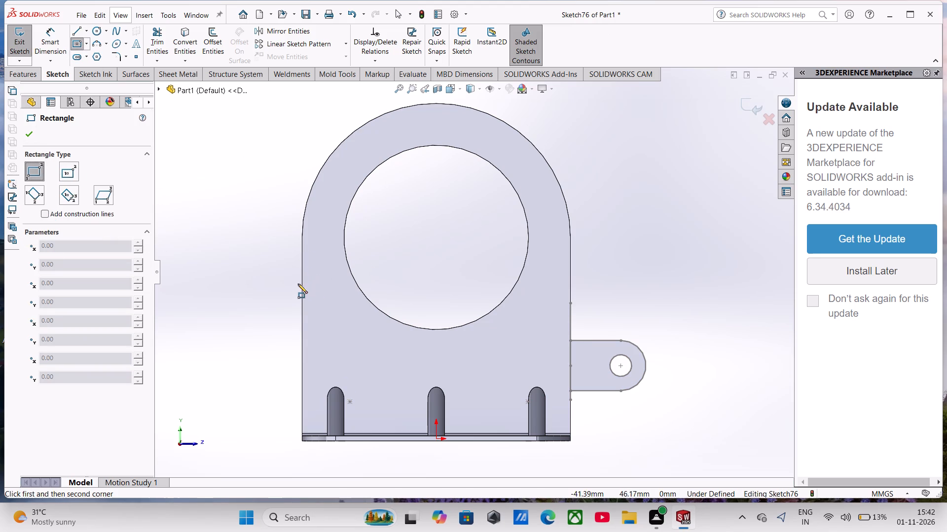
left_click(301, 280)
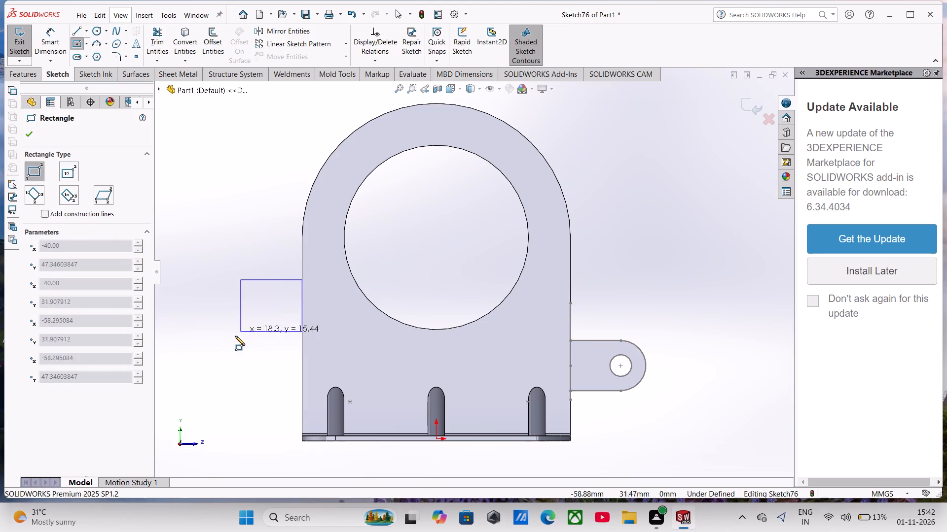
left_click(226, 341)
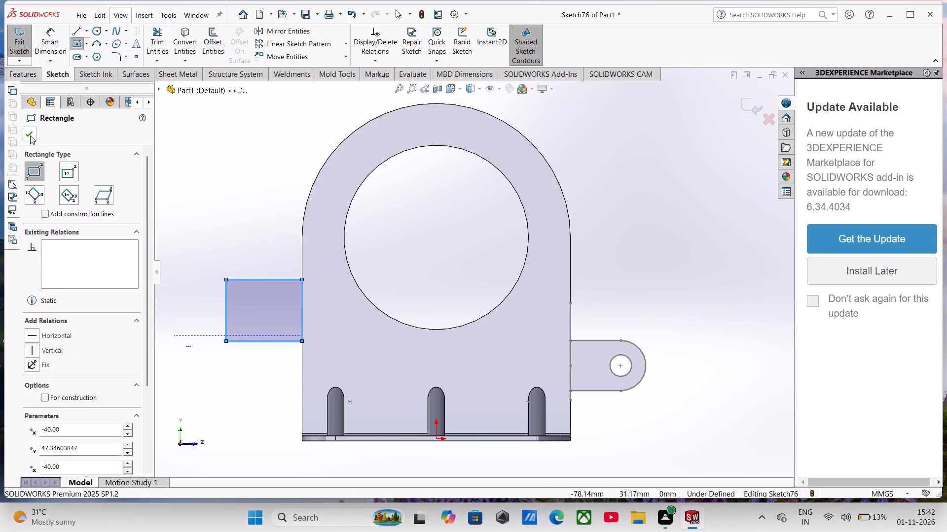
left_click(30, 135)
Create a 1.50 mm thick tab from the rectangle sketch with Base Flange/Tab, merged with the upright flange.
left_click(29, 77)
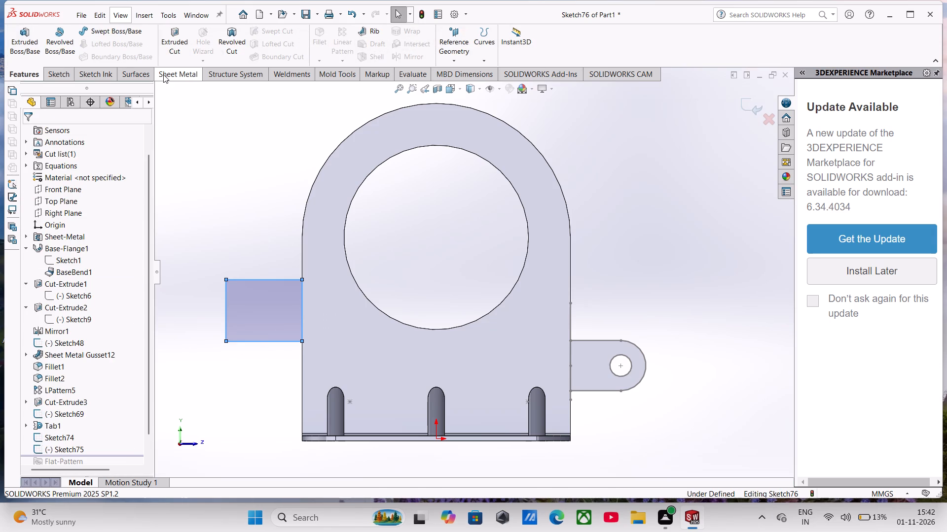
left_click(164, 74)
left_click(17, 44)
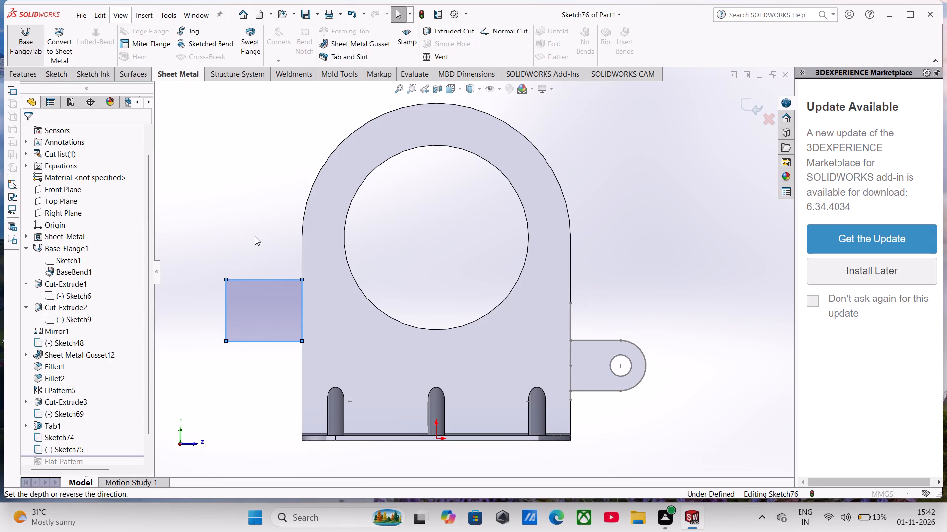
left_click(36, 137)
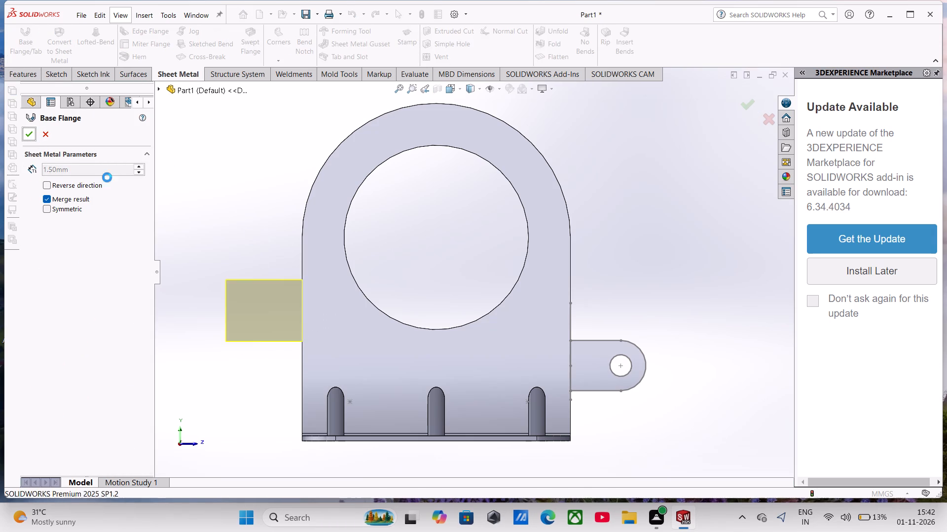
middle_click_drag(209, 210, 231, 262)
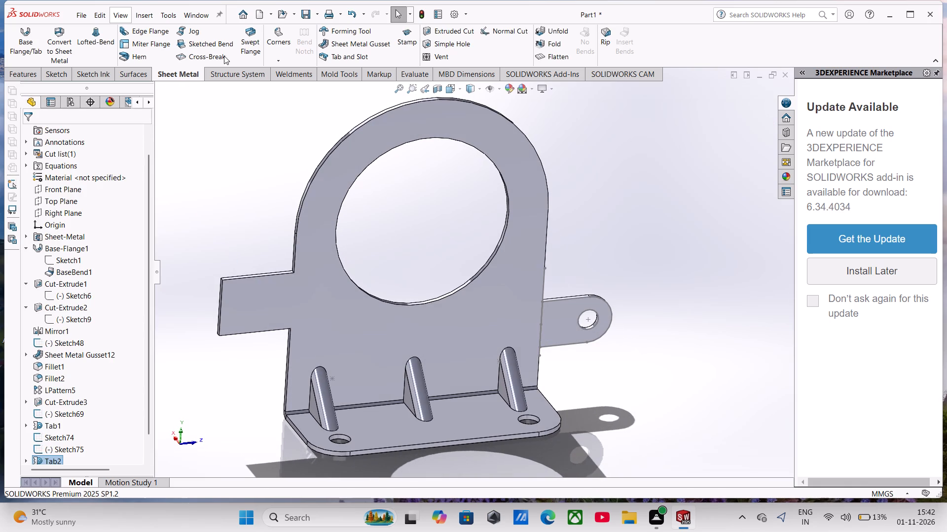
Start a sketch on the new rectangular tab's face and draw a line along its root between the two corners meeting the flange.
left_click(67, 77)
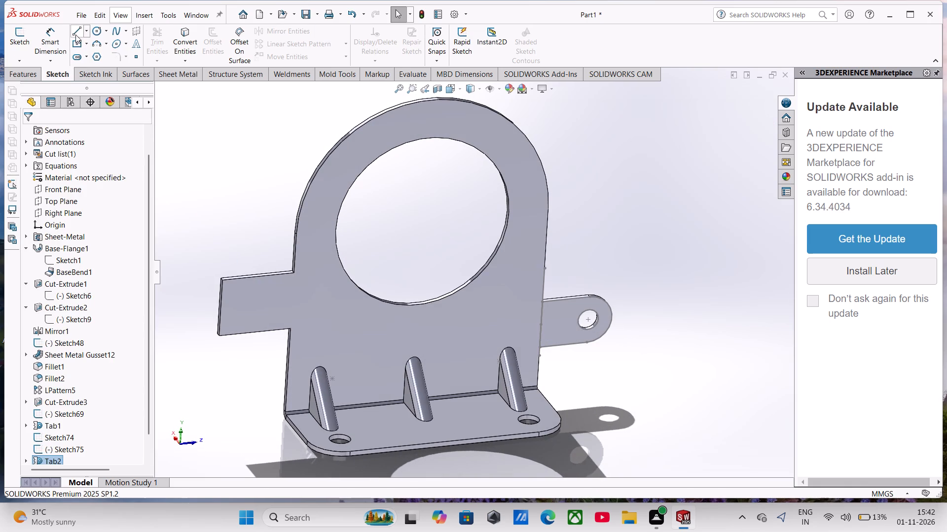
left_click(75, 34)
left_click(278, 291)
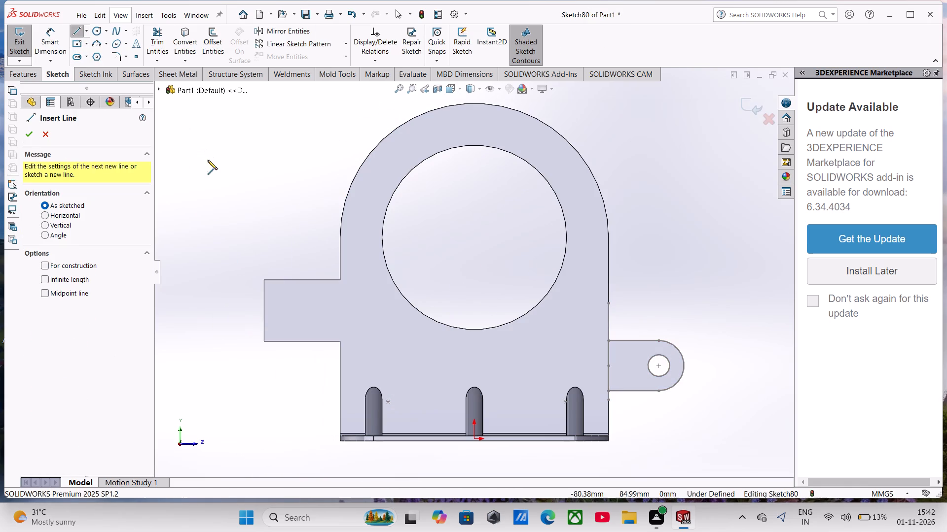
left_click(341, 280)
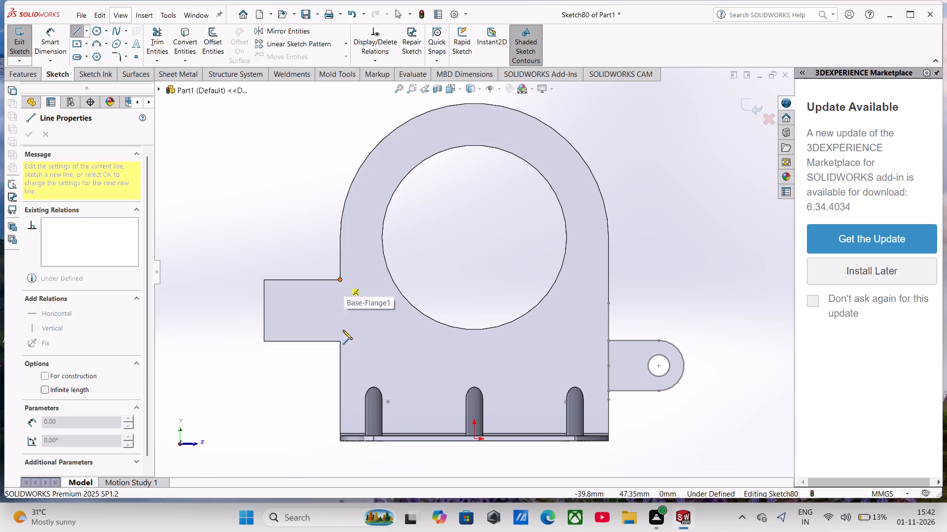
left_click(339, 341)
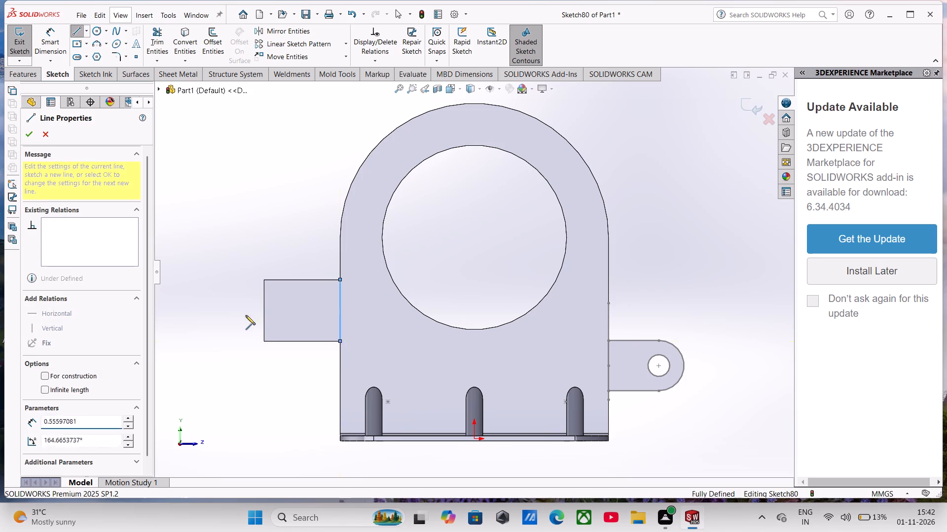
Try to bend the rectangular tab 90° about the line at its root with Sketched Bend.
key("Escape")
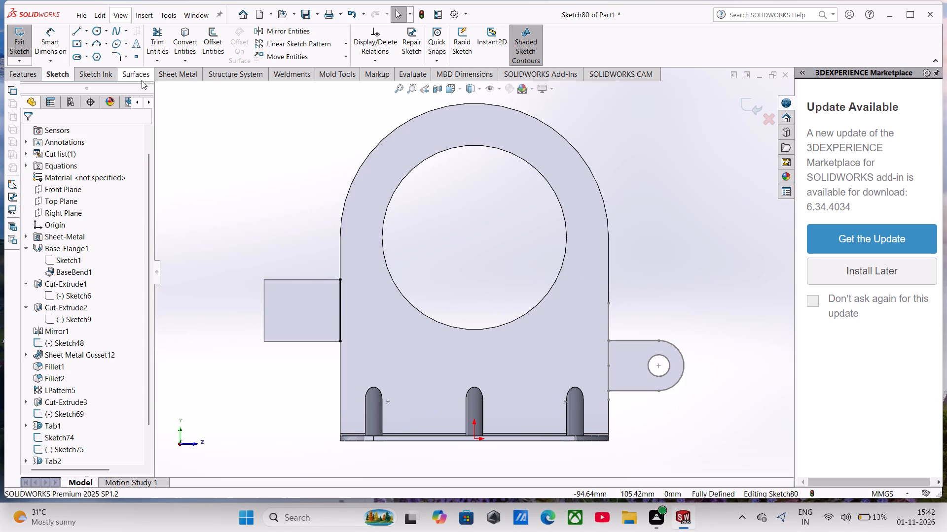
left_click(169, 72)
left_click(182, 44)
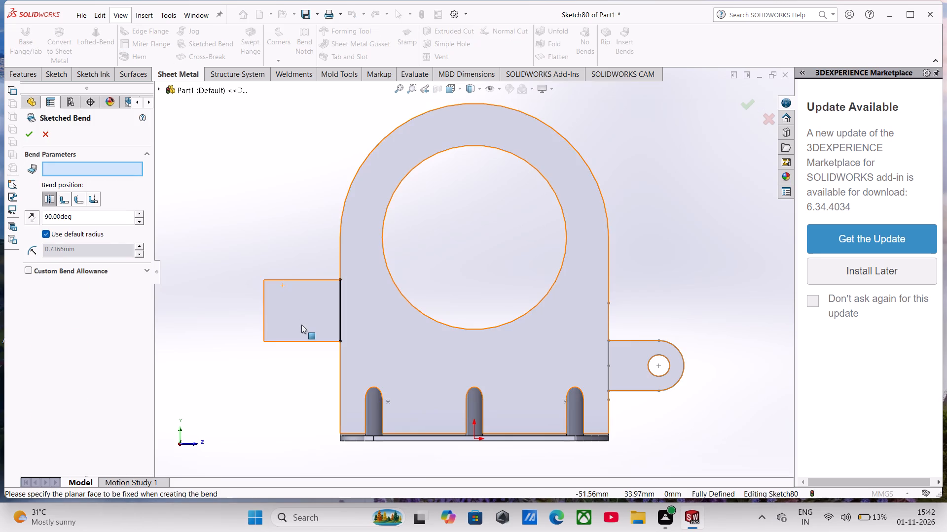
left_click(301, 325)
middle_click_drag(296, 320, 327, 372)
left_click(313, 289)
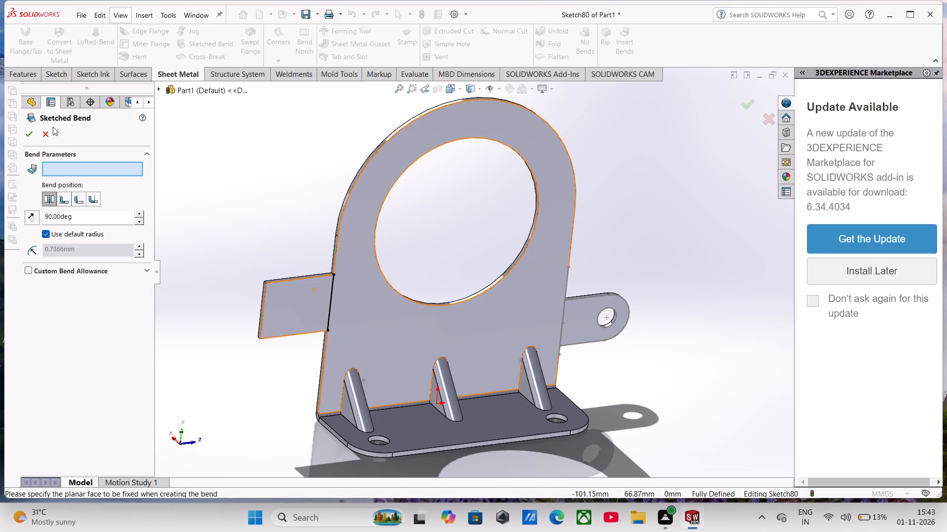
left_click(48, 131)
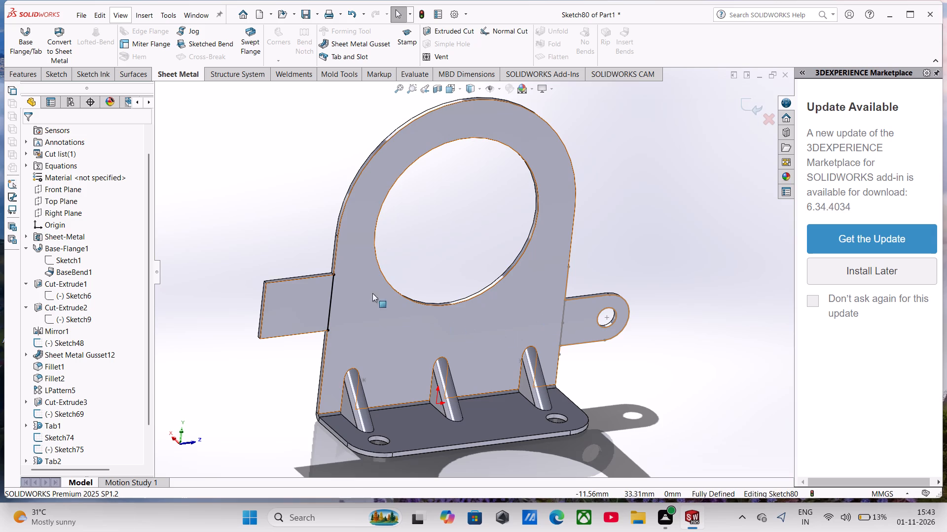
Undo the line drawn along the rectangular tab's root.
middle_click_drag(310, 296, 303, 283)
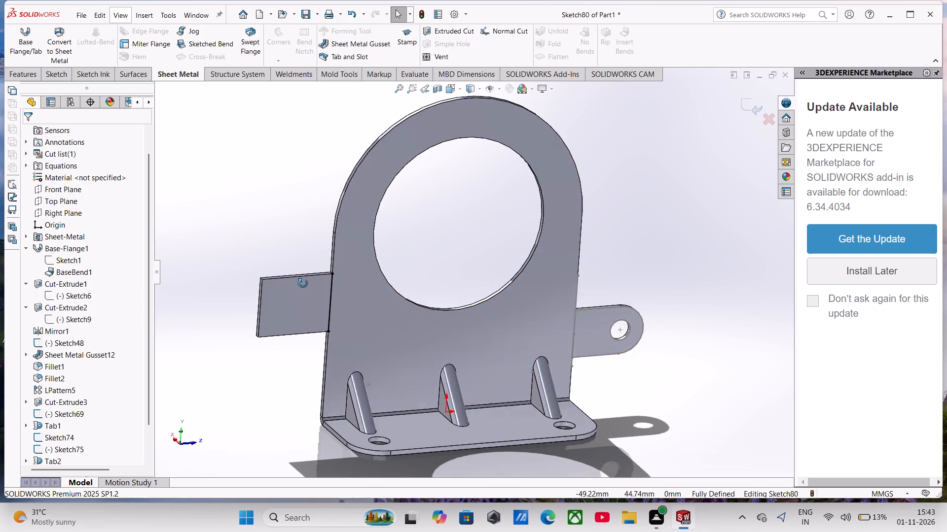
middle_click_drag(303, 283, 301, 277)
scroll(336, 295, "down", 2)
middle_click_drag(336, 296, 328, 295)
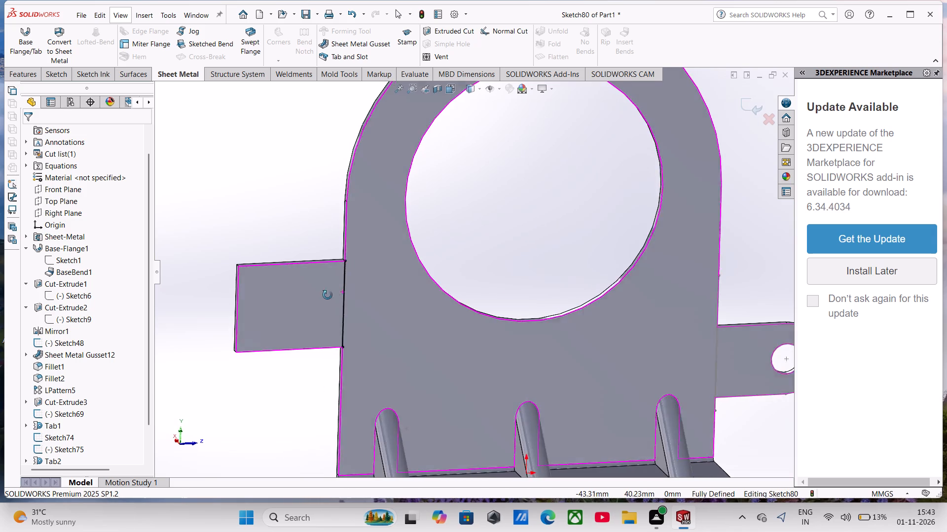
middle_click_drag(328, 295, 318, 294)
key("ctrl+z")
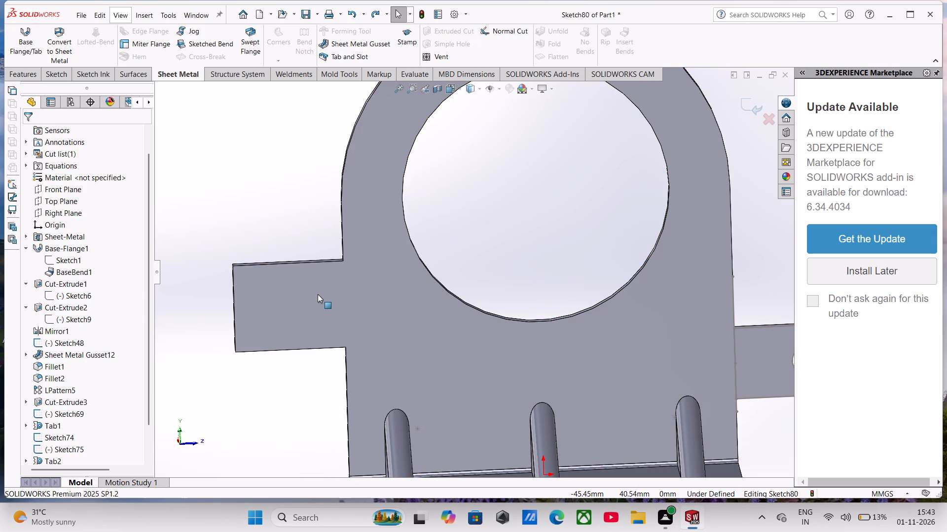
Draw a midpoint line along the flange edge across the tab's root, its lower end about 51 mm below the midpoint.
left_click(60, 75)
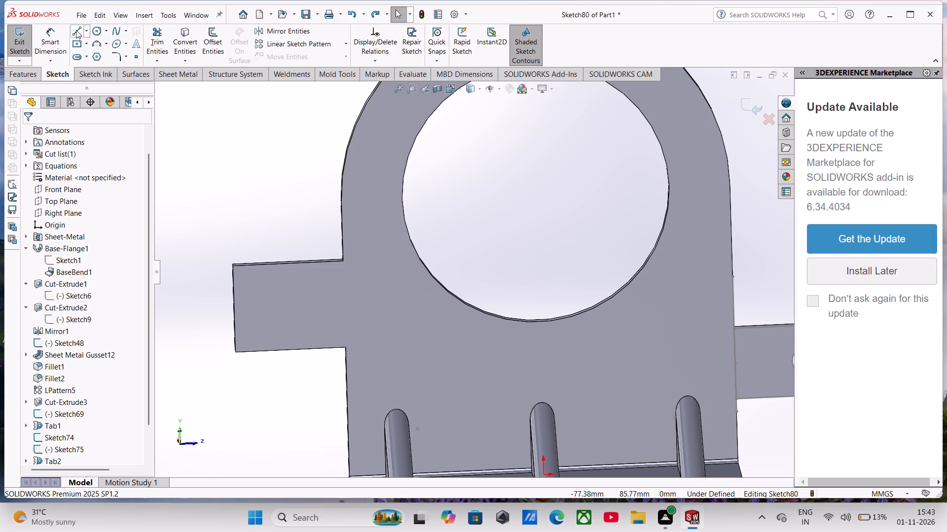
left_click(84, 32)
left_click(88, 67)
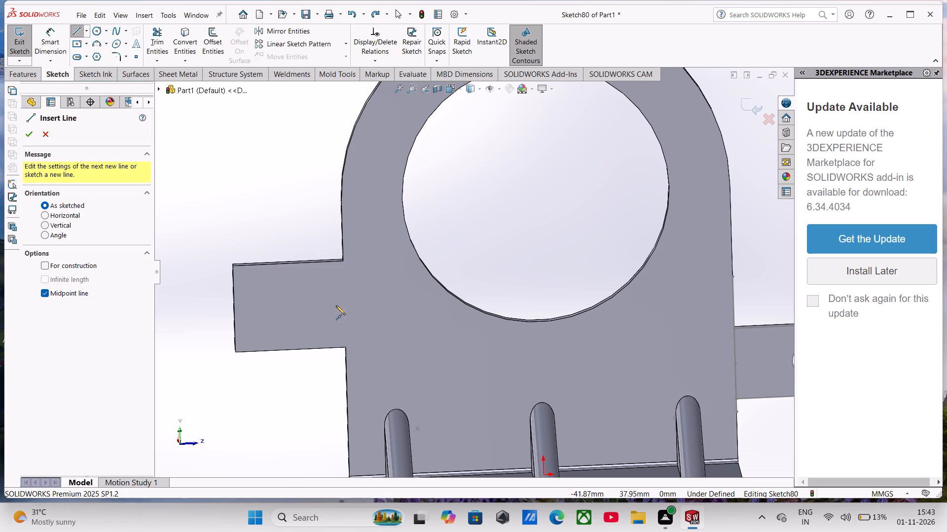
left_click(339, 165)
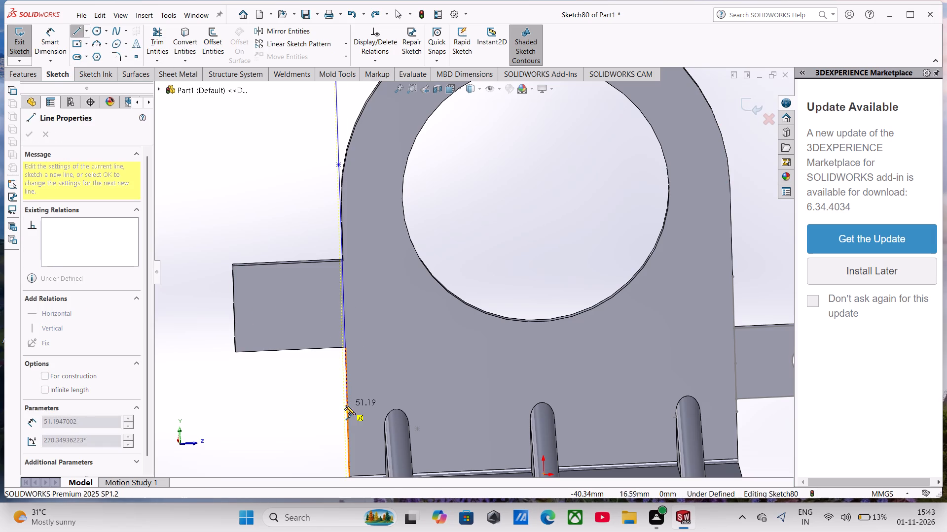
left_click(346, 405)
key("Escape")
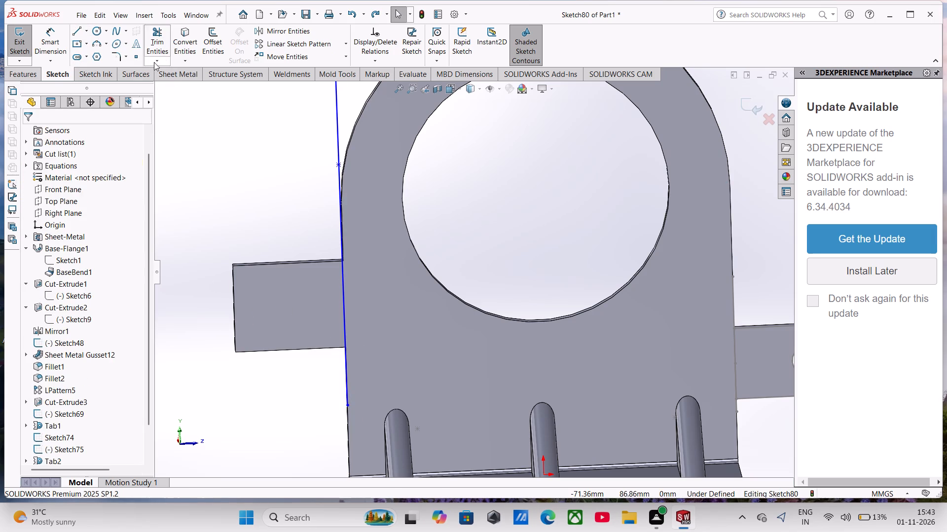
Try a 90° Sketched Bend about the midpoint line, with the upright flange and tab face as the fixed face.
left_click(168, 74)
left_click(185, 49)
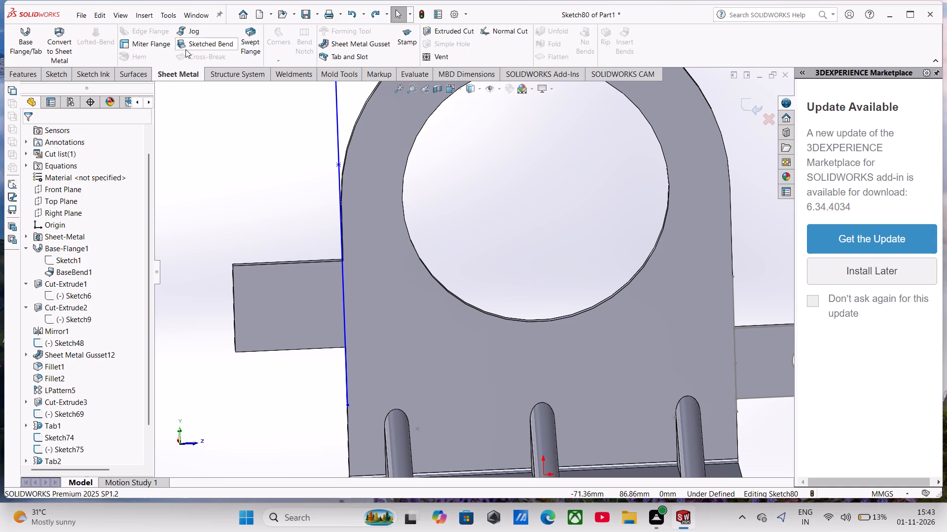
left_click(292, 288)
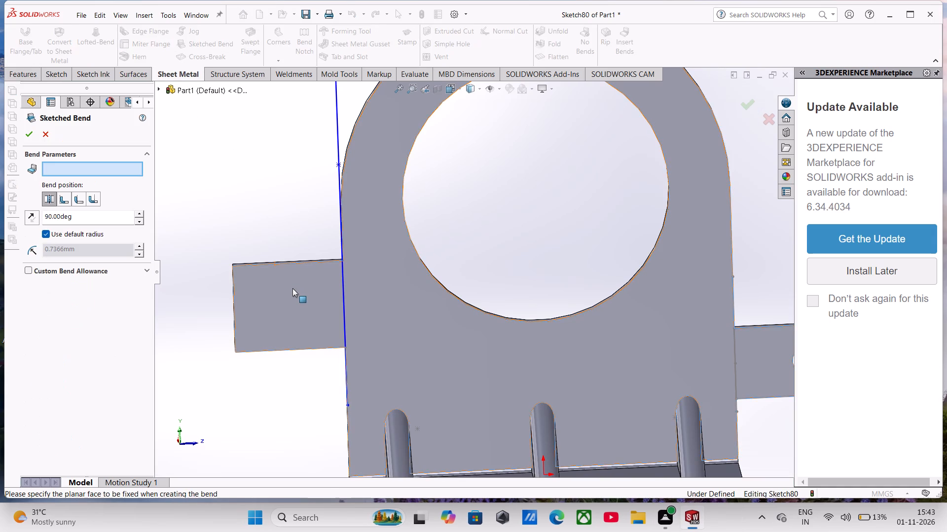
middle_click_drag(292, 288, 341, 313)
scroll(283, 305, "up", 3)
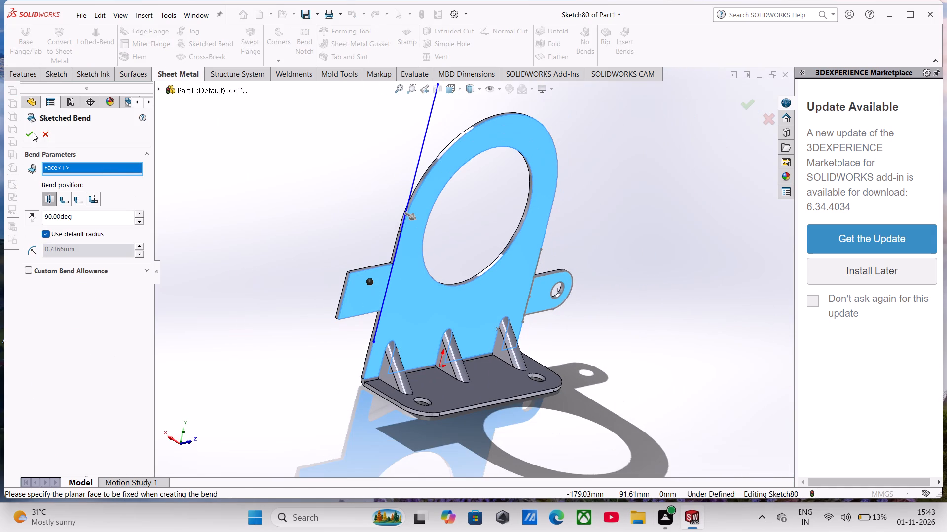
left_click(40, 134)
Undo the midpoint line, the bend line sketch and the rectangular tab, going back to editing the rectangle sketch.
key("ctrl+z")
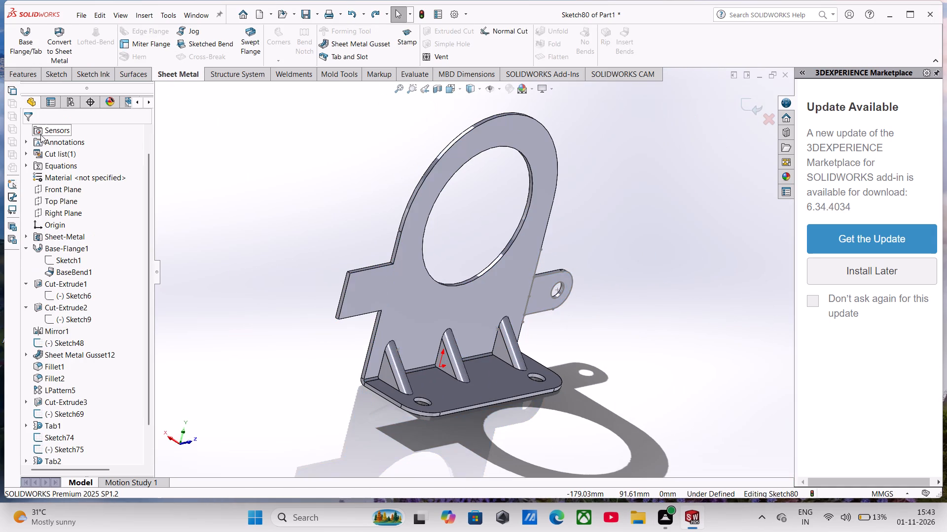
key("ctrl+z")
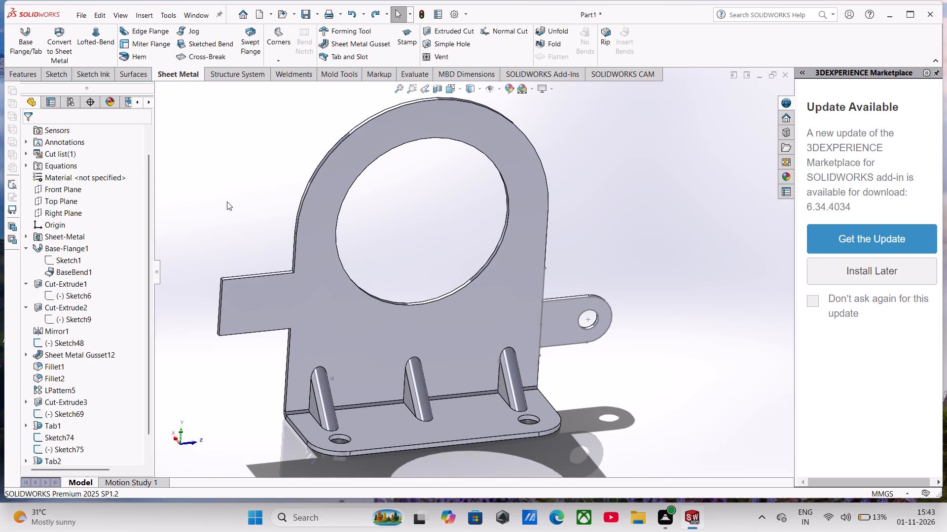
key("ctrl+z")
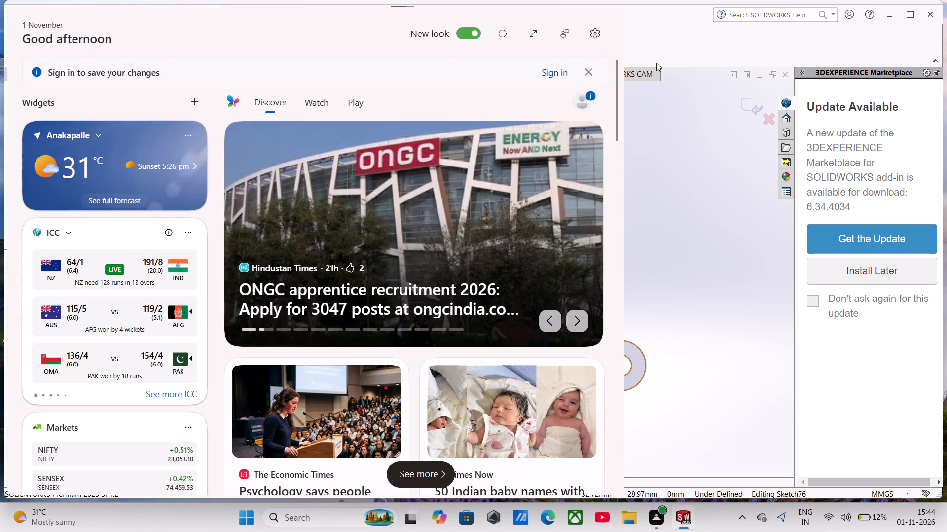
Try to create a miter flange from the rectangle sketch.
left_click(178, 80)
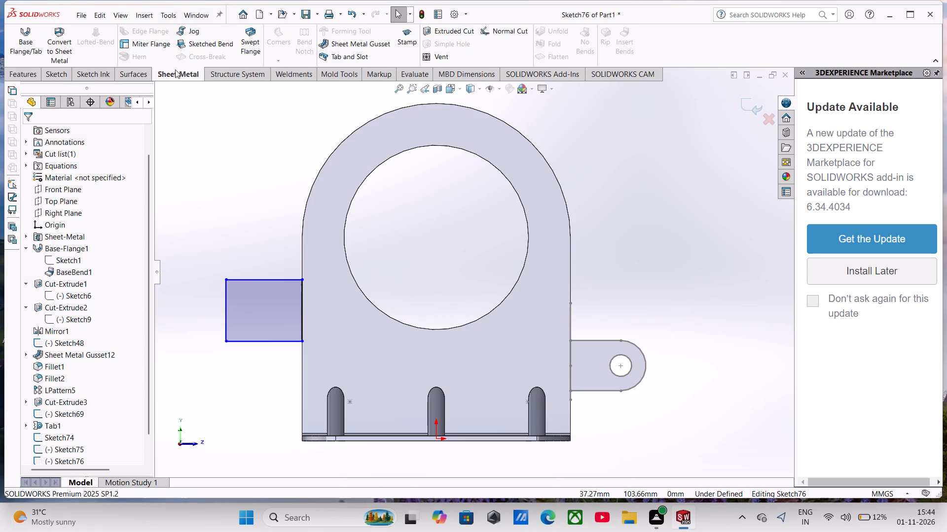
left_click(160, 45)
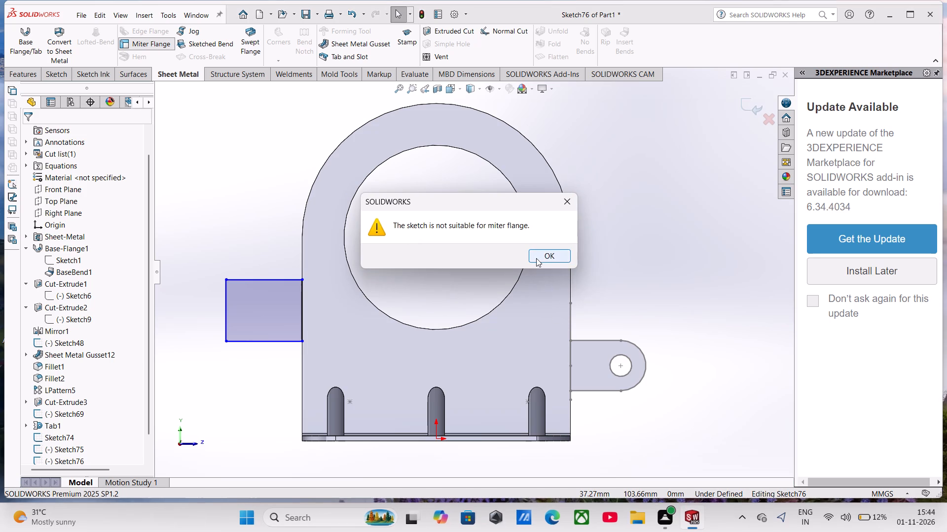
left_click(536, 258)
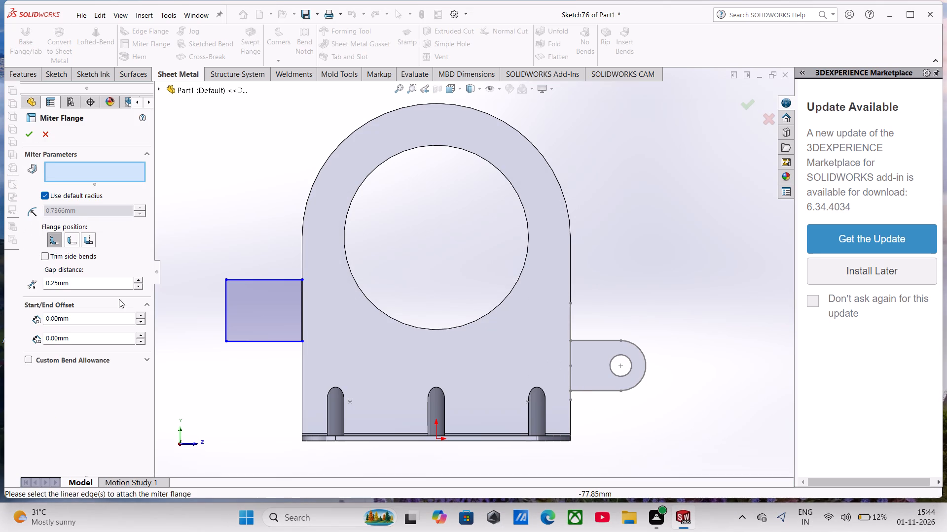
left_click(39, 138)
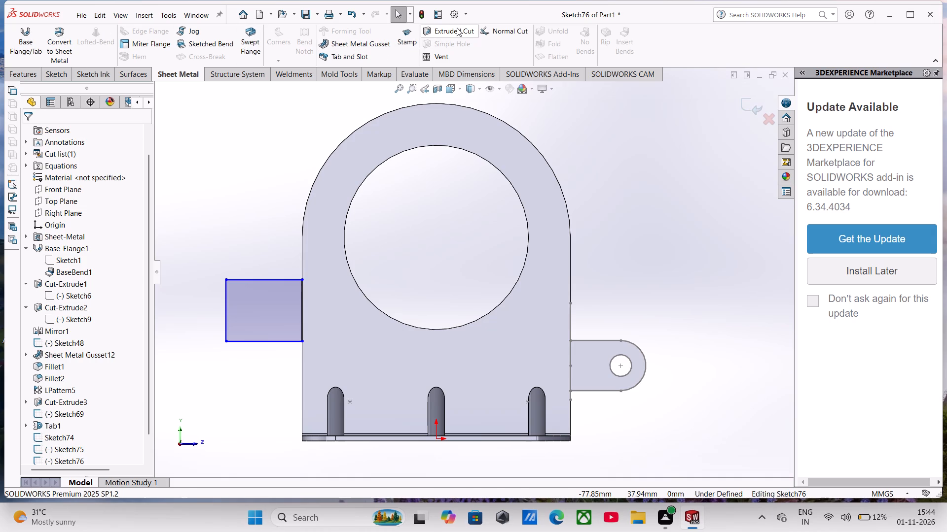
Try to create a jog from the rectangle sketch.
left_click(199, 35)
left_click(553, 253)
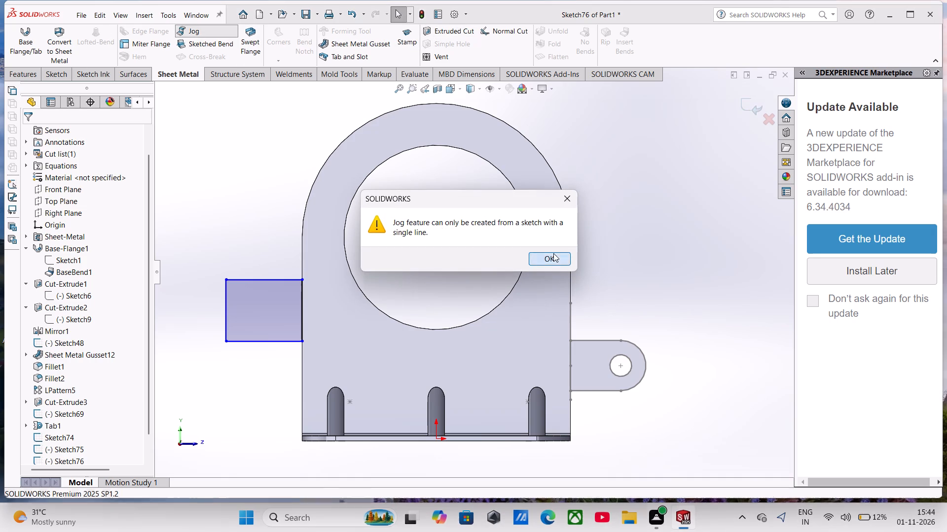
Trim away the rectangle's upper, outer and lower sides, keeping only the line along the flange edge.
left_click(55, 72)
left_click(149, 36)
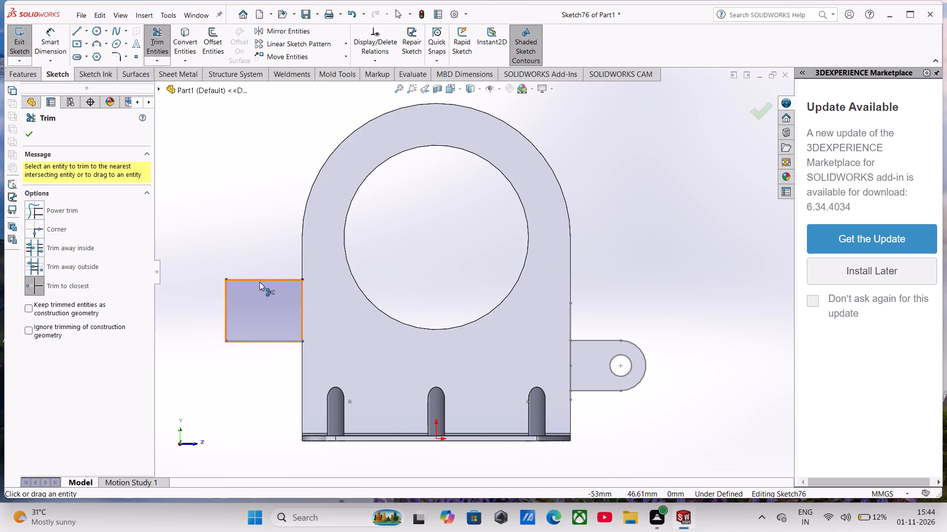
left_click(260, 281)
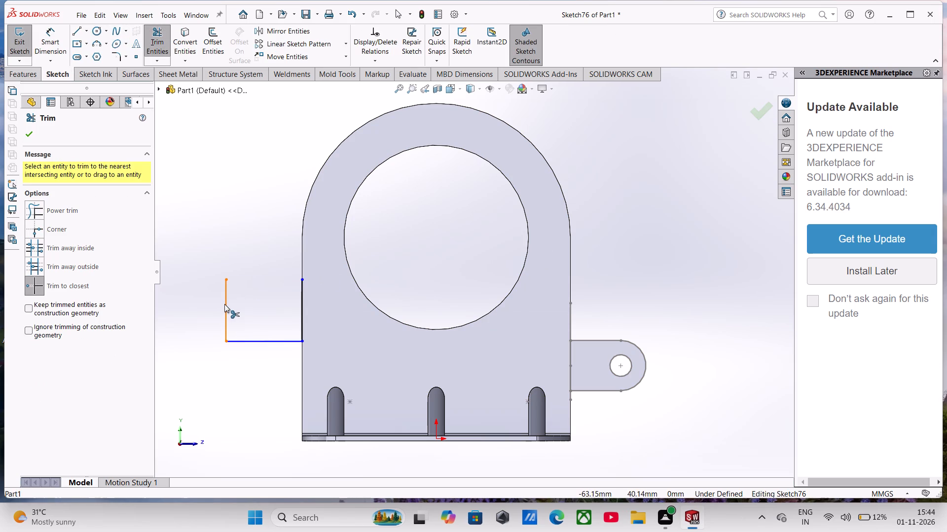
left_click(224, 304)
left_click(250, 341)
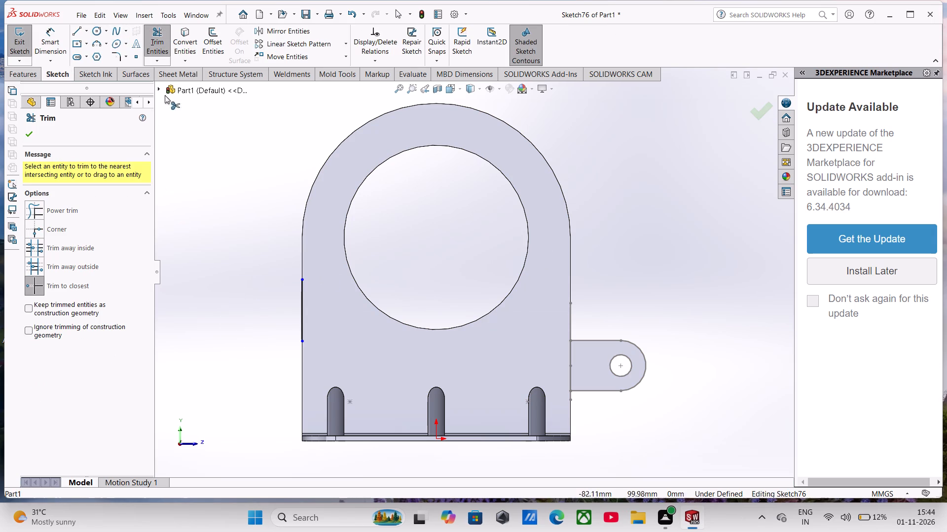
Start a 10 mm blind, 90° jog from the remaining line, with the upright flange's face fixed and the offset direction reversed.
left_click(165, 79)
left_click(186, 37)
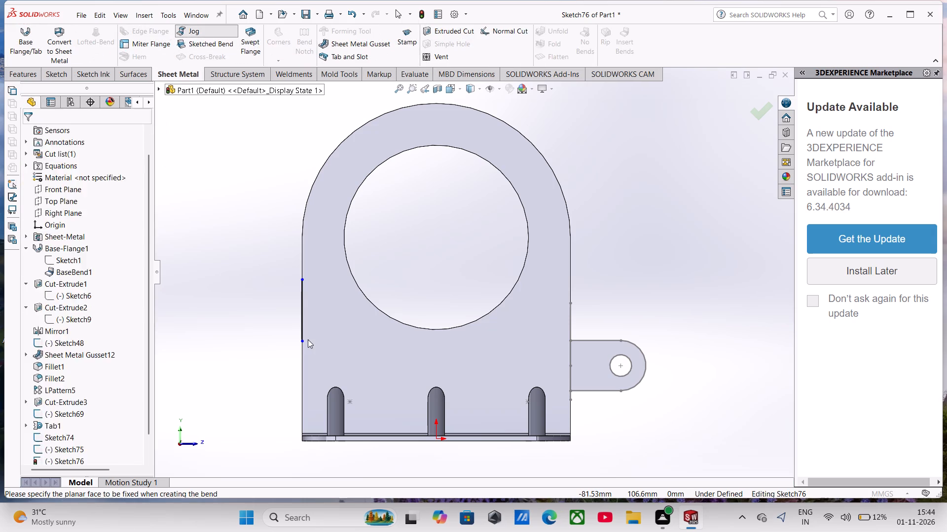
left_click(302, 310)
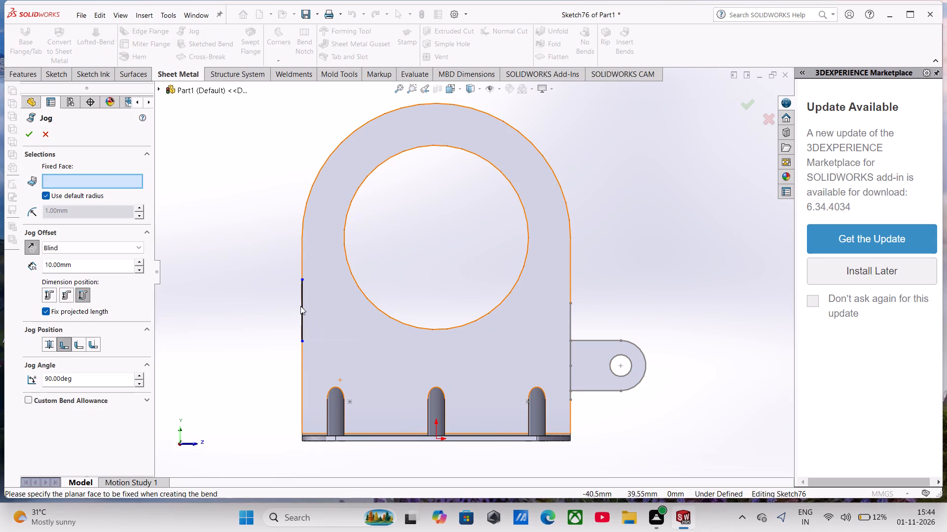
left_click(303, 305)
middle_click_drag(305, 346, 344, 357)
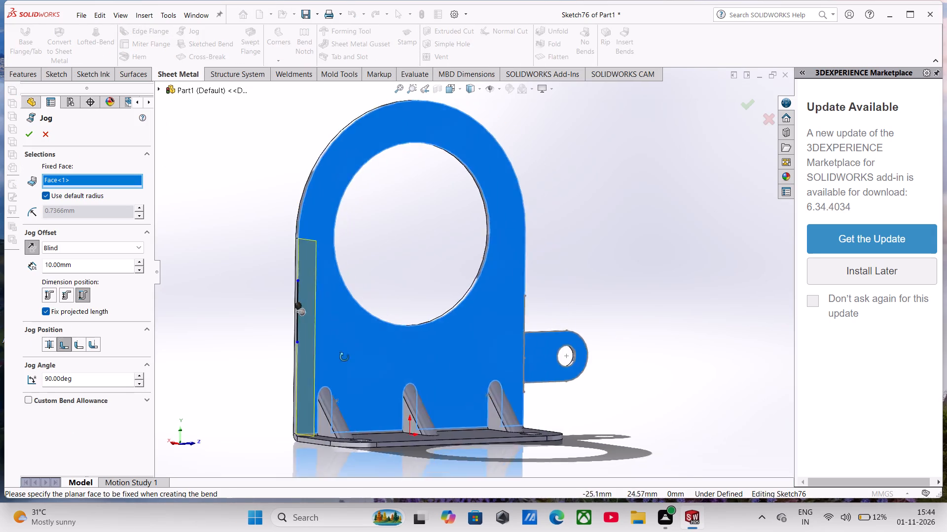
middle_click_drag(344, 357, 374, 370)
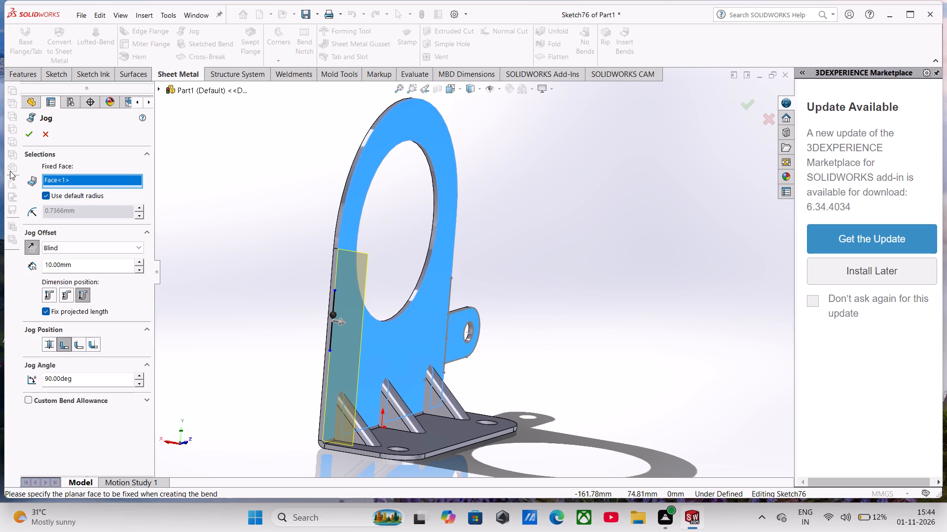
left_click(31, 248)
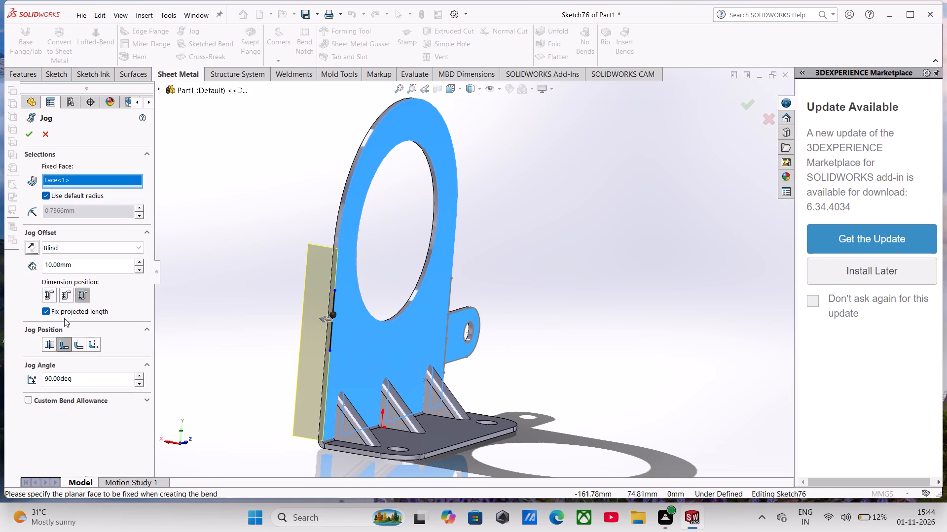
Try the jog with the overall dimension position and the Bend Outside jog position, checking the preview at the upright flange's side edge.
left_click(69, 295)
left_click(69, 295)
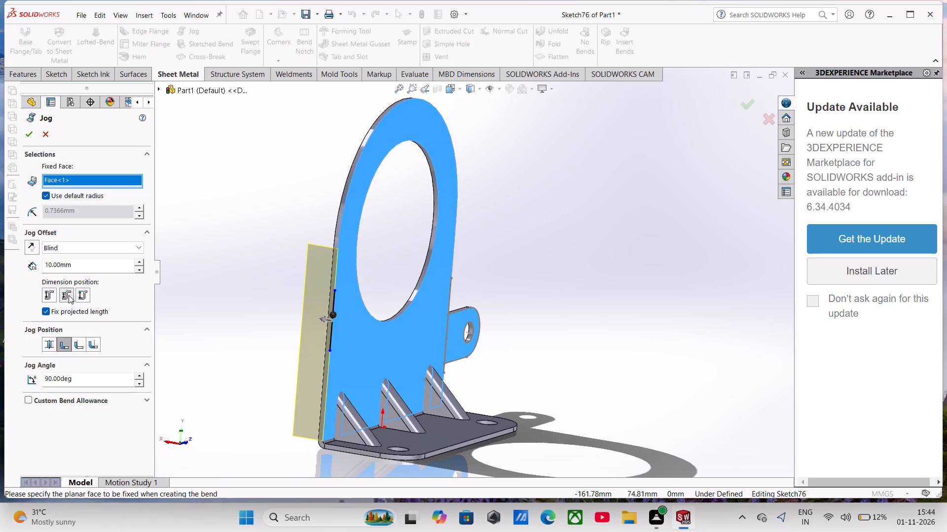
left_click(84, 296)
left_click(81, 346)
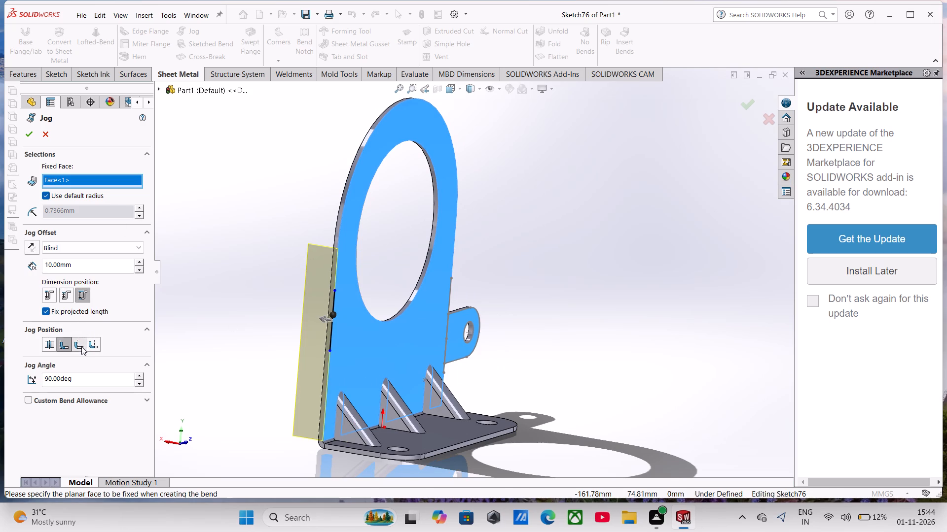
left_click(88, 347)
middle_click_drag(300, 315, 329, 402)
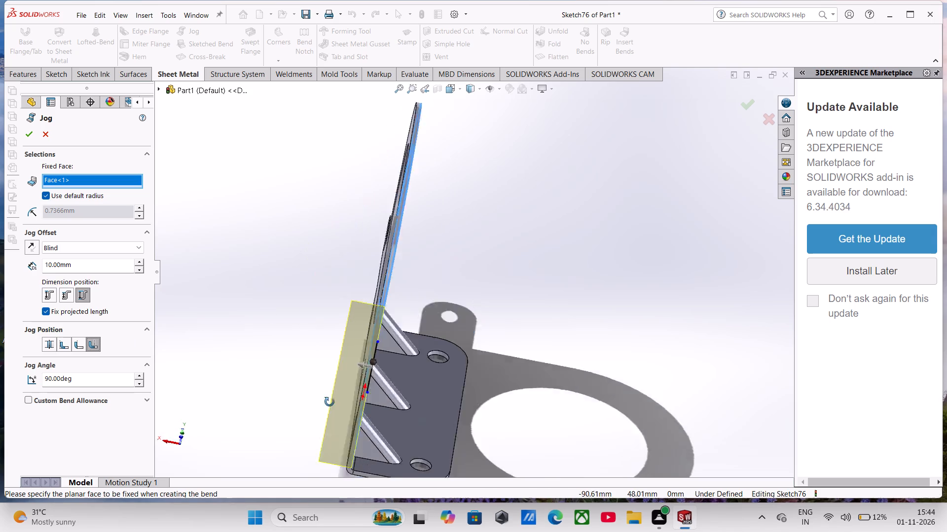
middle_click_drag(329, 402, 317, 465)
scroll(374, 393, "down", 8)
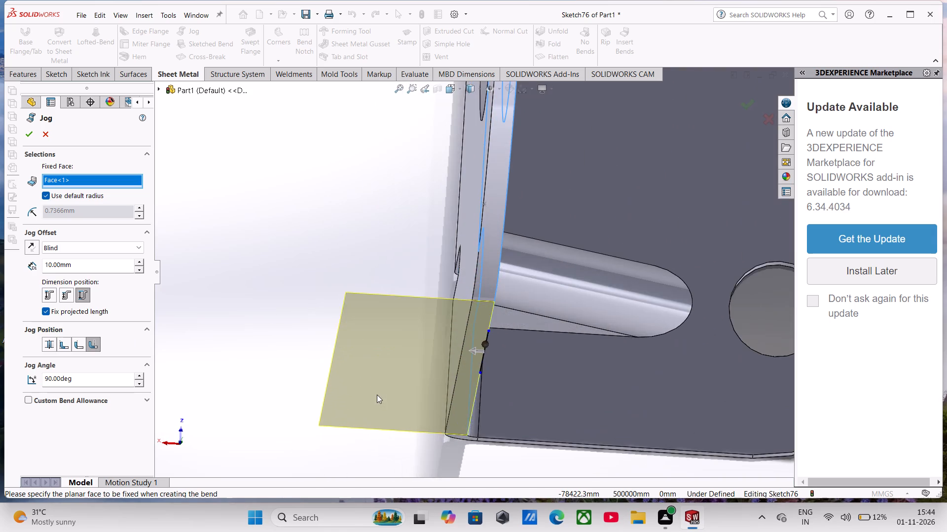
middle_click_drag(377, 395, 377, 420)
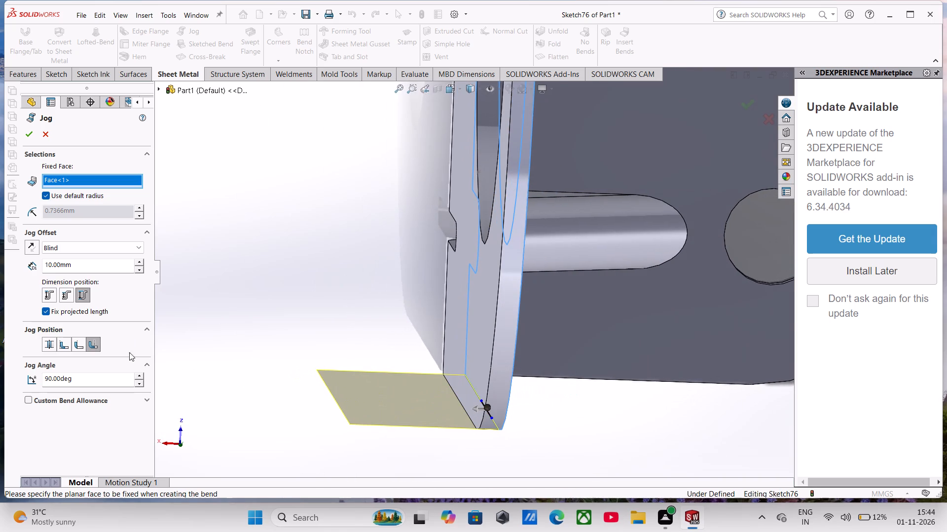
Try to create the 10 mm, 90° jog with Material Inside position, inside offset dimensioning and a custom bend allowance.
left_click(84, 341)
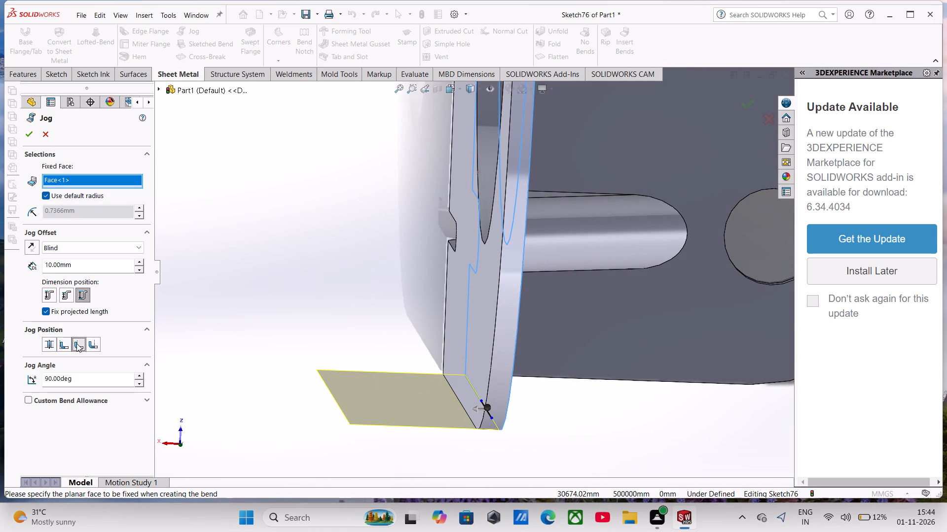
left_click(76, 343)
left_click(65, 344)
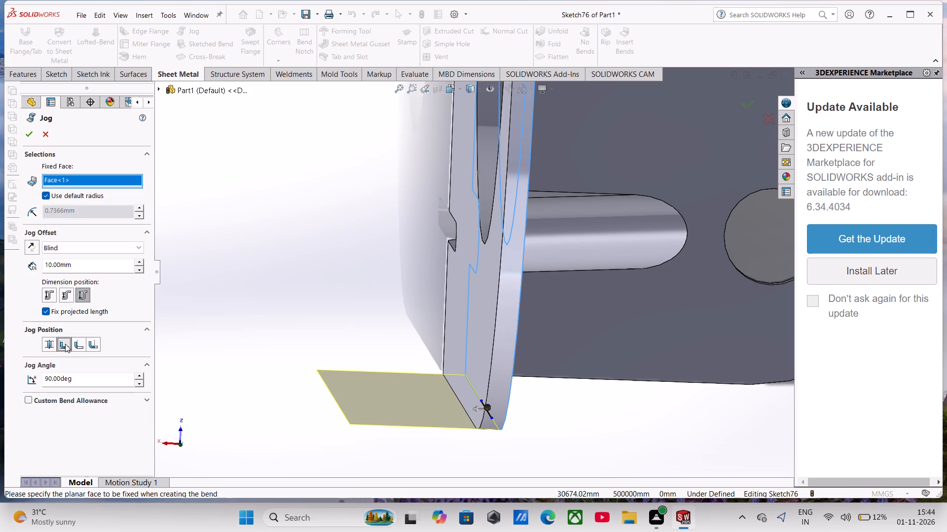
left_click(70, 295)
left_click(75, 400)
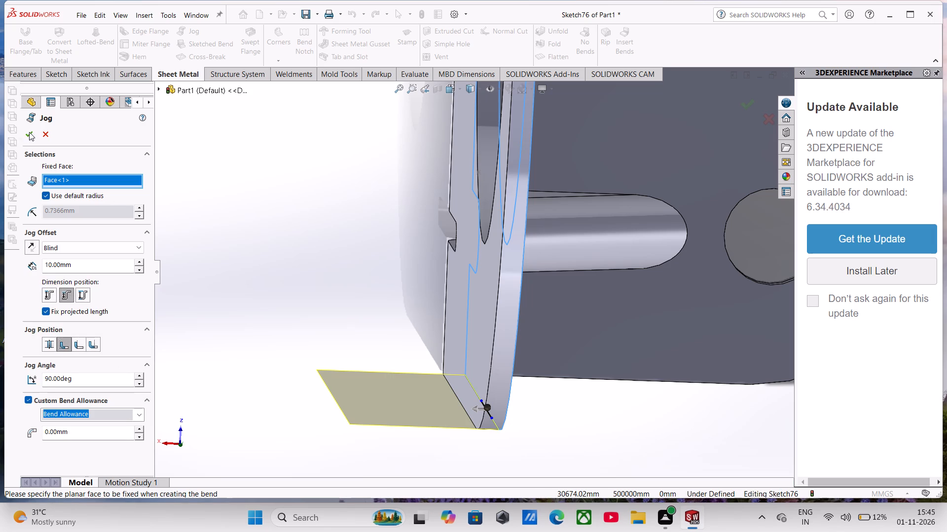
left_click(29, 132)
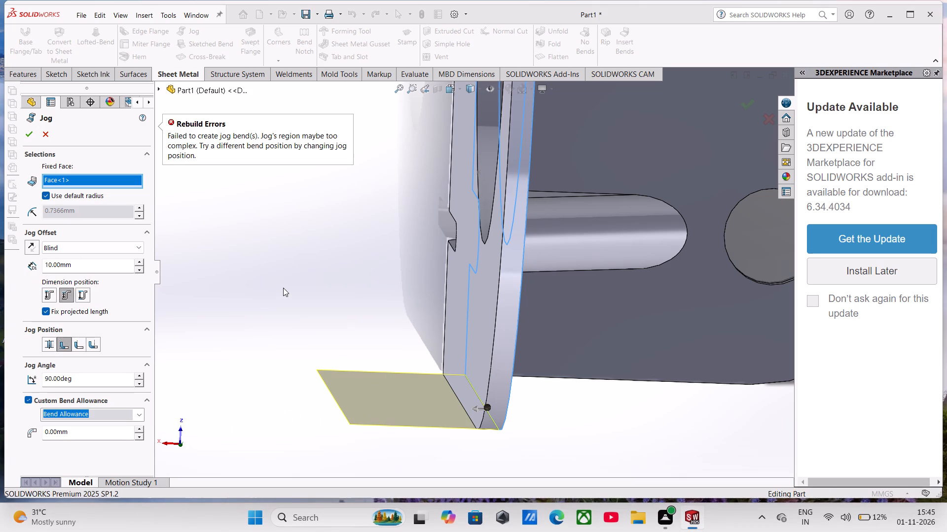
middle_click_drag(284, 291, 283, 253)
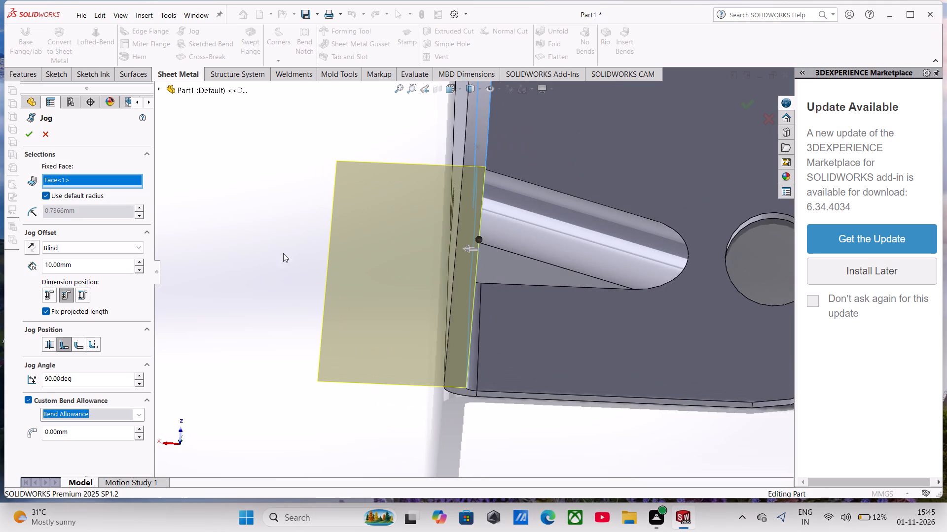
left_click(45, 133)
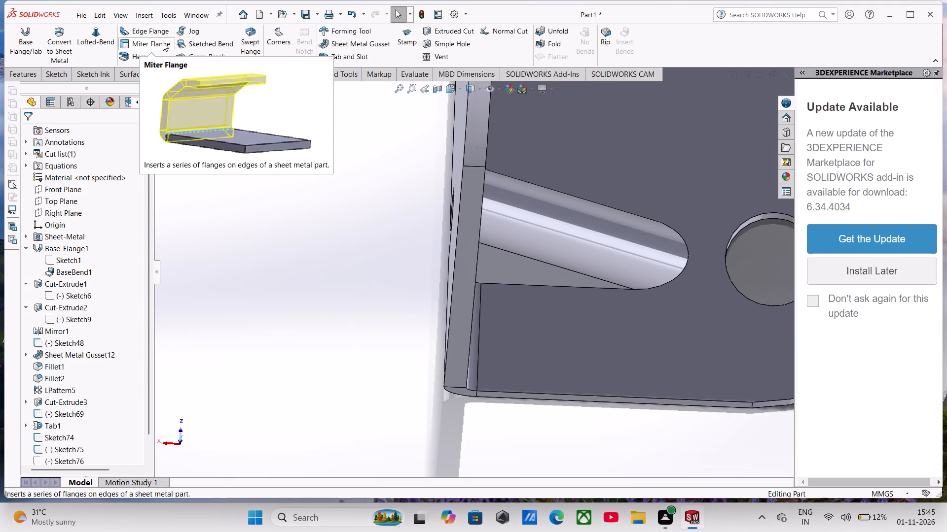
Start a miter flange on the back edge of the upright flange's straight side.
left_click(163, 42)
left_click(452, 306)
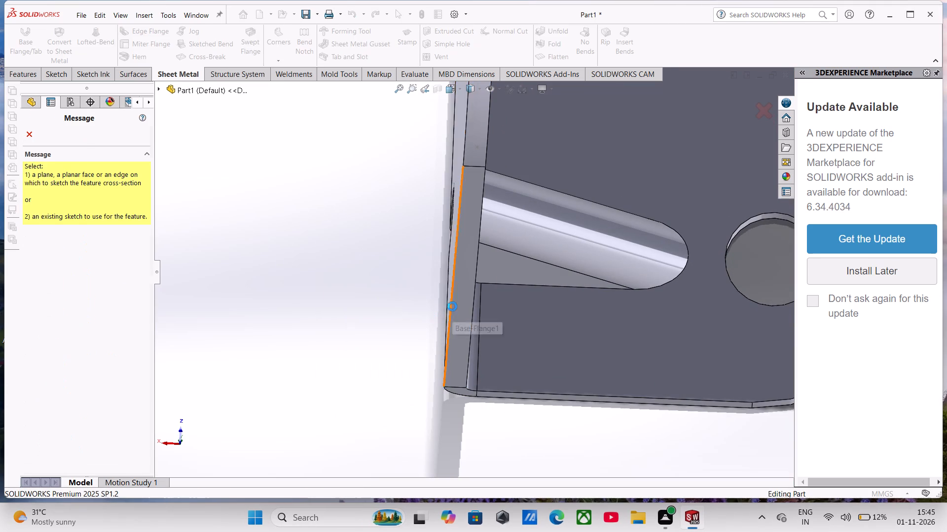
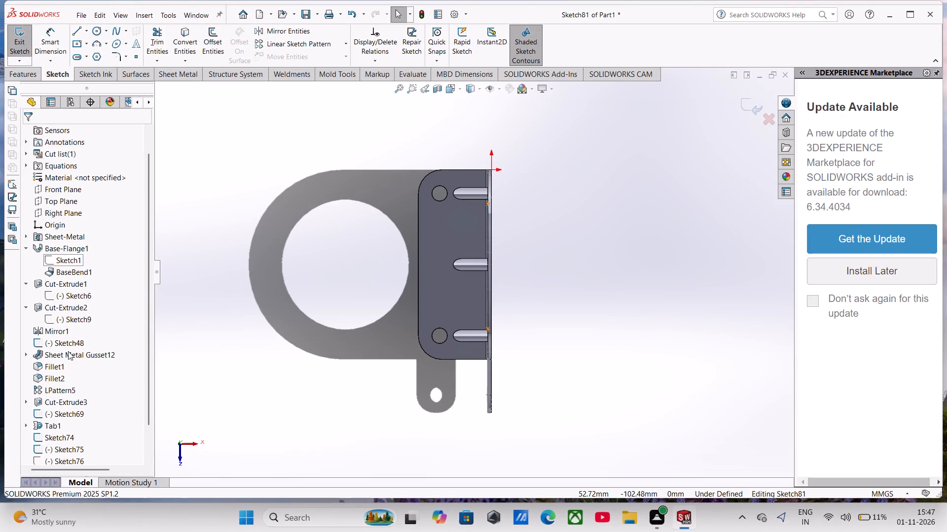
Exit the open Sketch81.
left_click(740, 103)
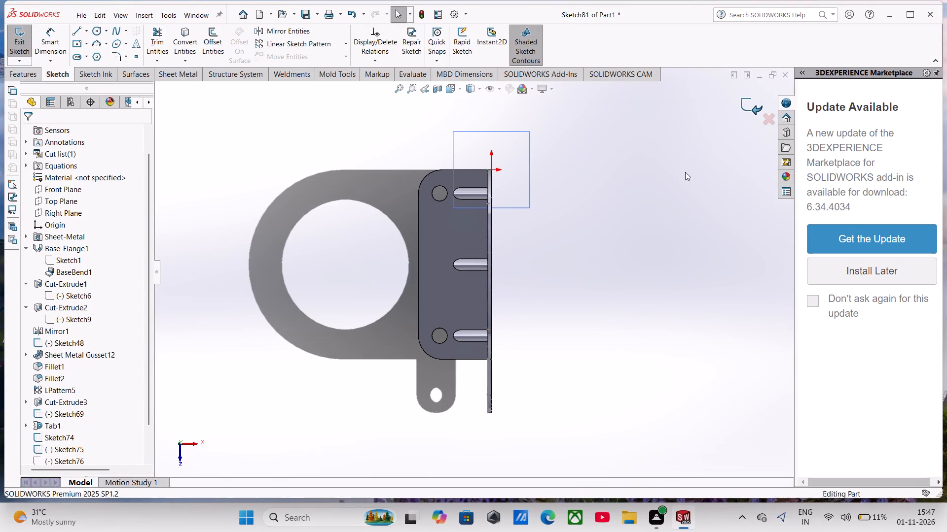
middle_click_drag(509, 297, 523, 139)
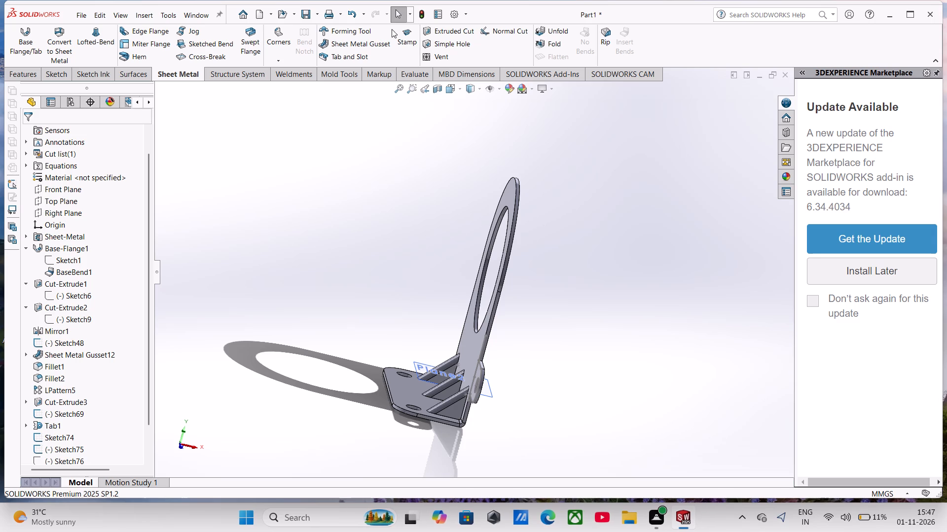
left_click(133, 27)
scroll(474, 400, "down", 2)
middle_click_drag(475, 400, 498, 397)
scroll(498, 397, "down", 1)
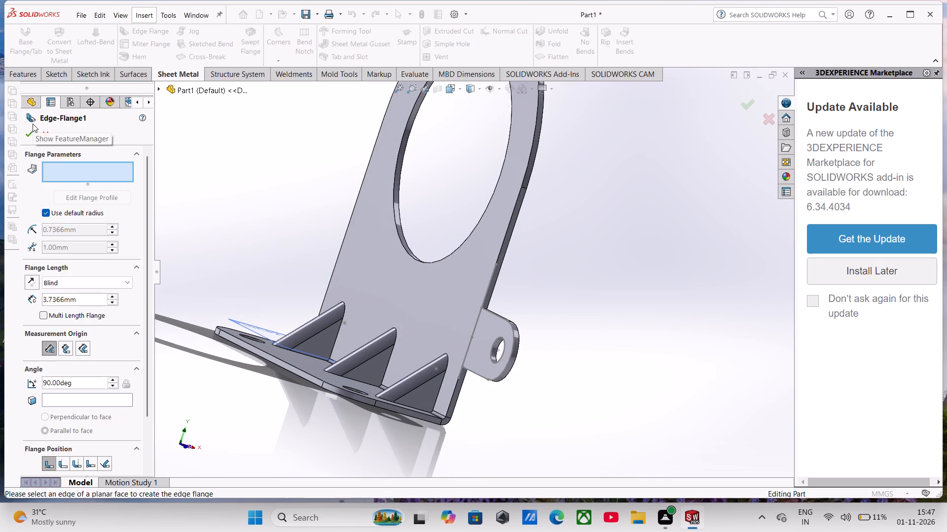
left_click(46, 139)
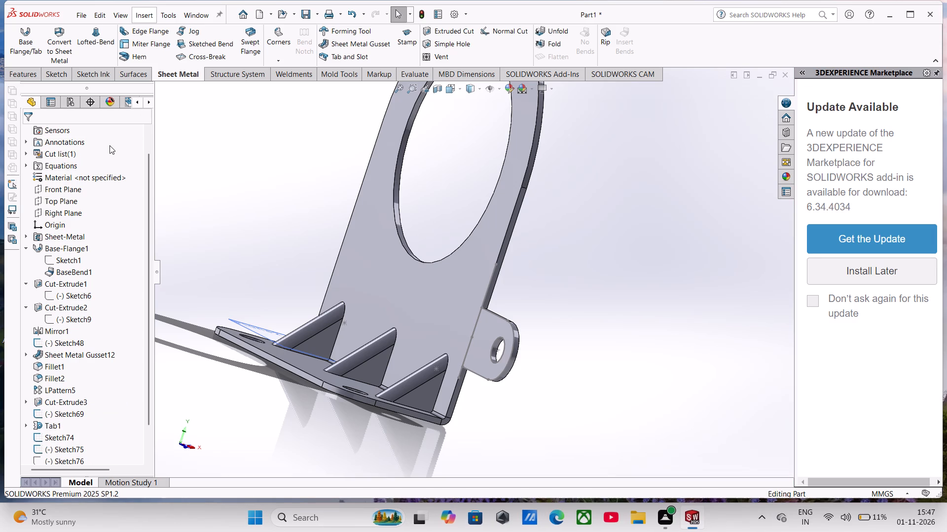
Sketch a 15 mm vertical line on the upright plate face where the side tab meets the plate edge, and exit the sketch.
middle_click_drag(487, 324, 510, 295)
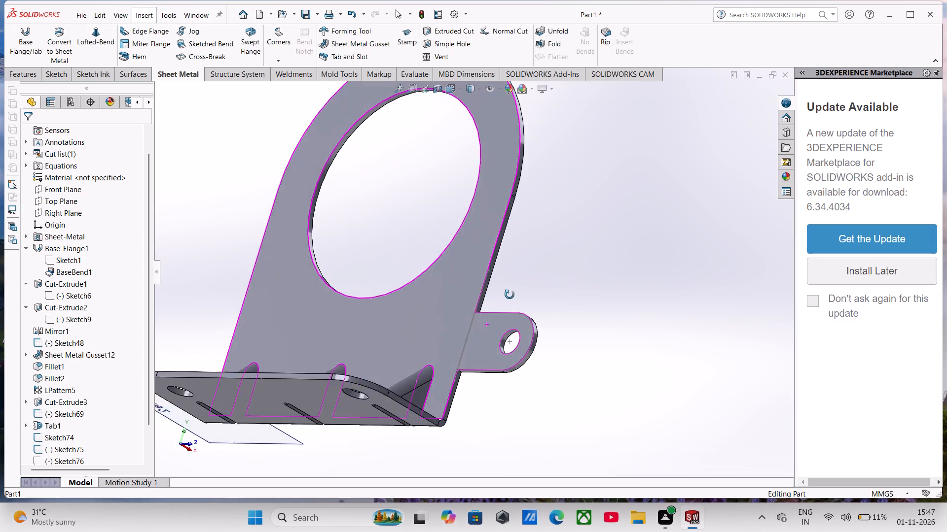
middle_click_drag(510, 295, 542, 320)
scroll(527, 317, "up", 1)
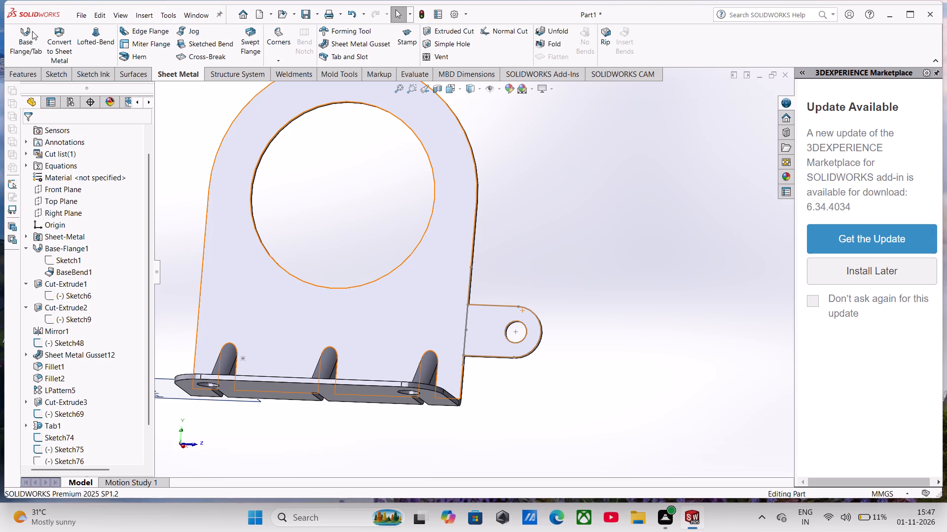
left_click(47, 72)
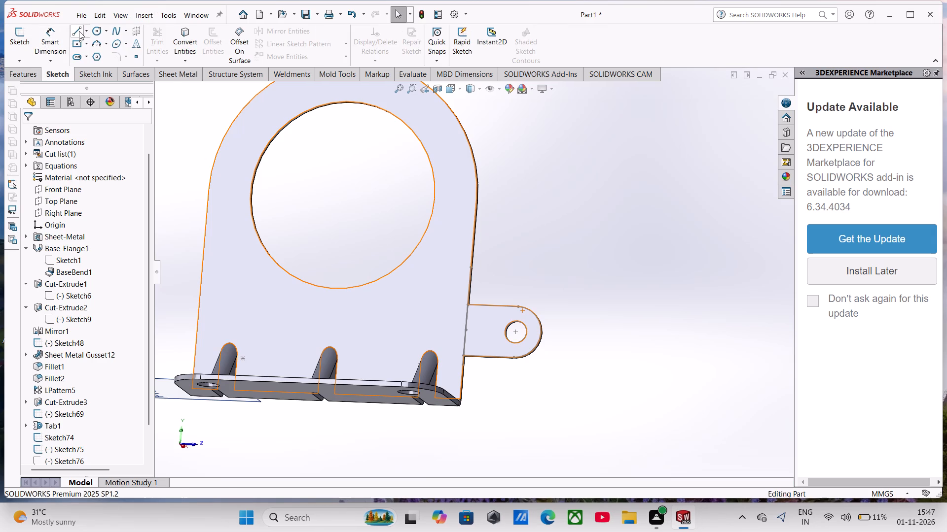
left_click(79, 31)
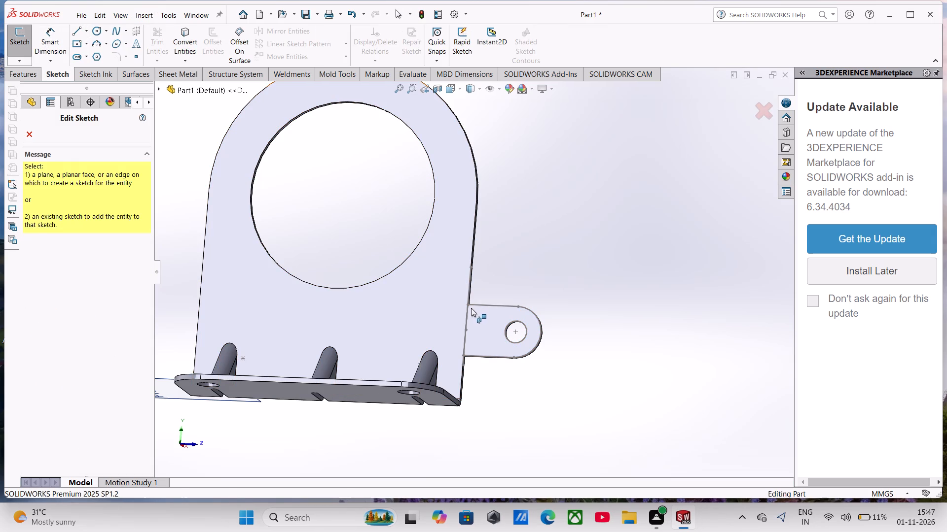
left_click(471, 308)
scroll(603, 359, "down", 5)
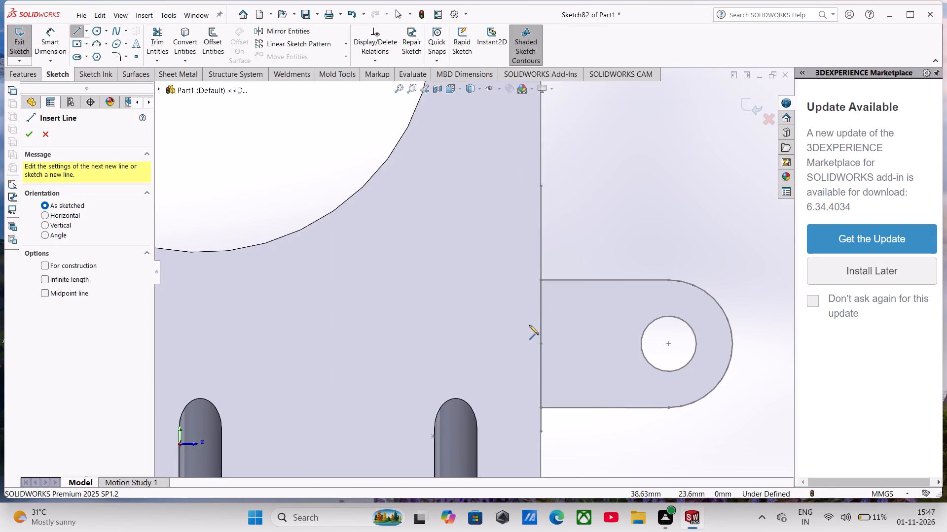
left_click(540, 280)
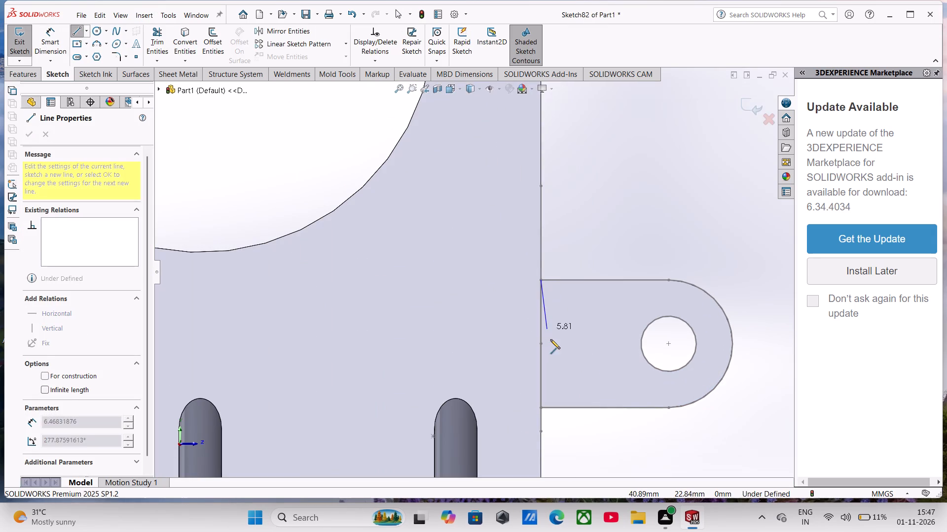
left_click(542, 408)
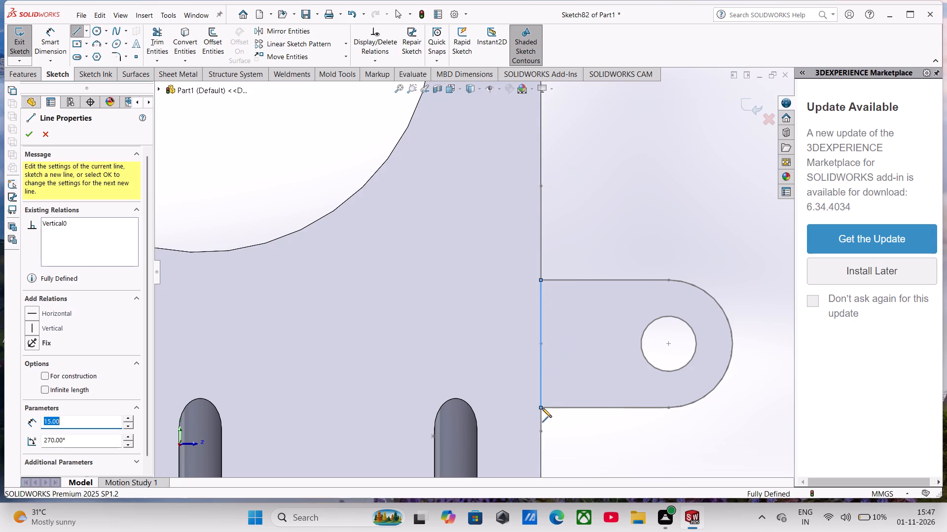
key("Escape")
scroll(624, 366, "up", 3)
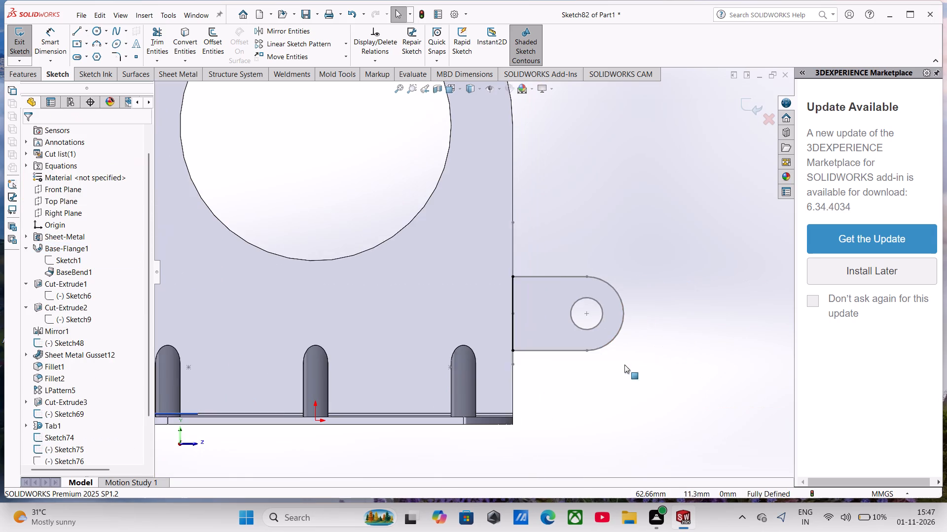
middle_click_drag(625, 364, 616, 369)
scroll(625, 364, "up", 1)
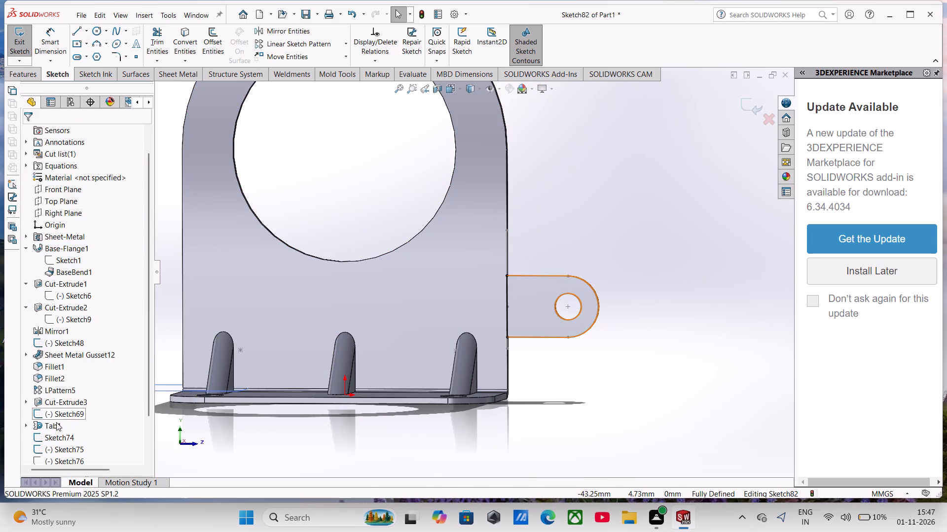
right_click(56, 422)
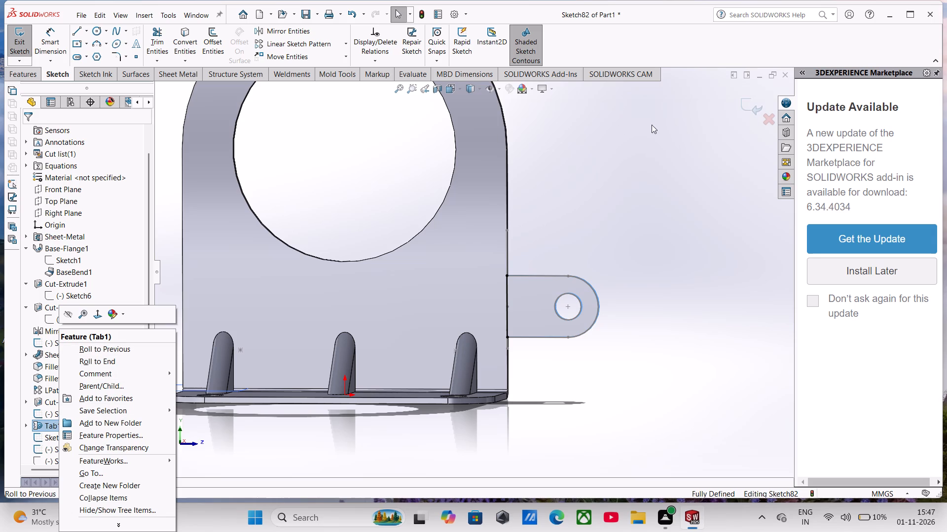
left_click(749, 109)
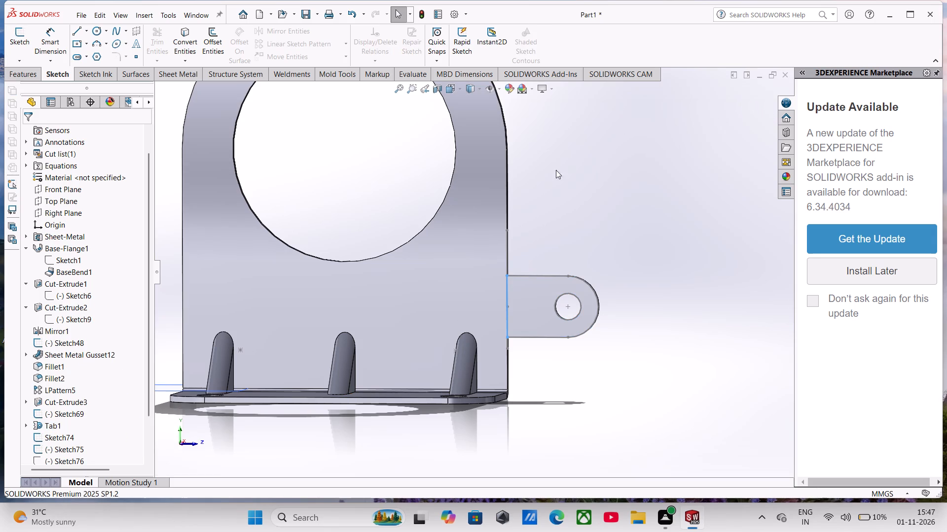
Delete the Tab1 feature and choose to stop and repair the affected sketch.
right_click(49, 423)
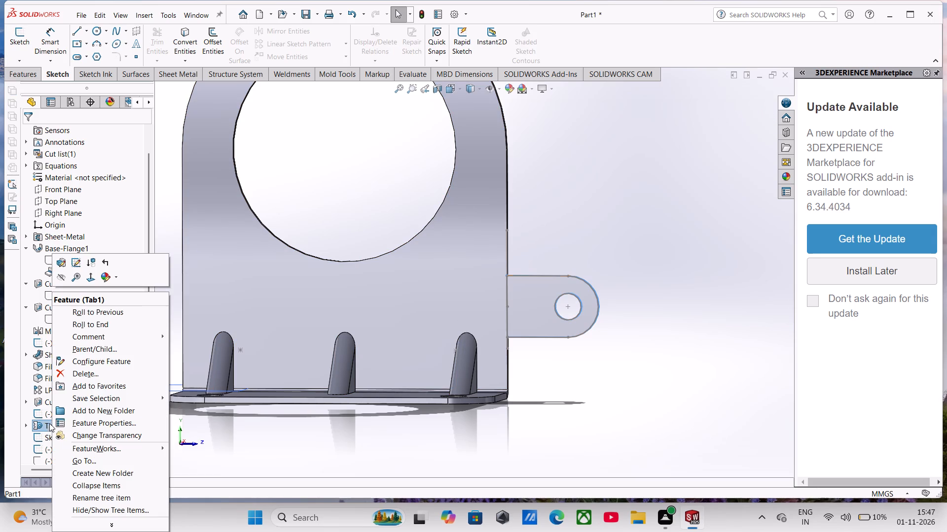
left_click(105, 371)
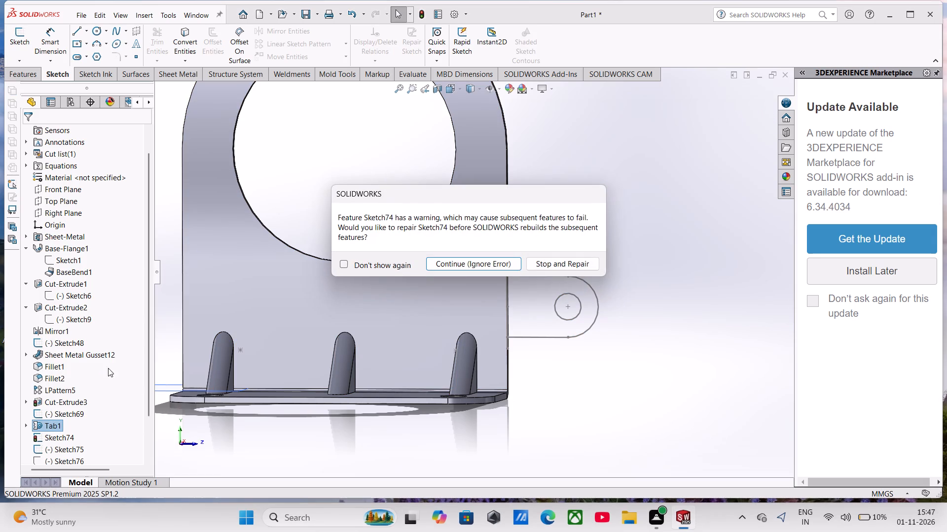
left_click(552, 262)
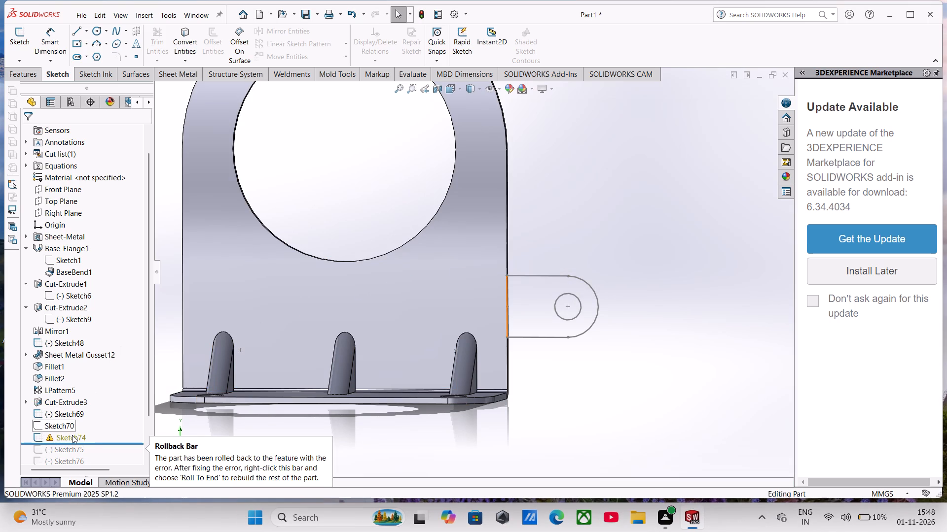
Move the rollback bar down past Plane2 and Sketch82 to the end of the feature tree.
left_click_drag(99, 443, 104, 483)
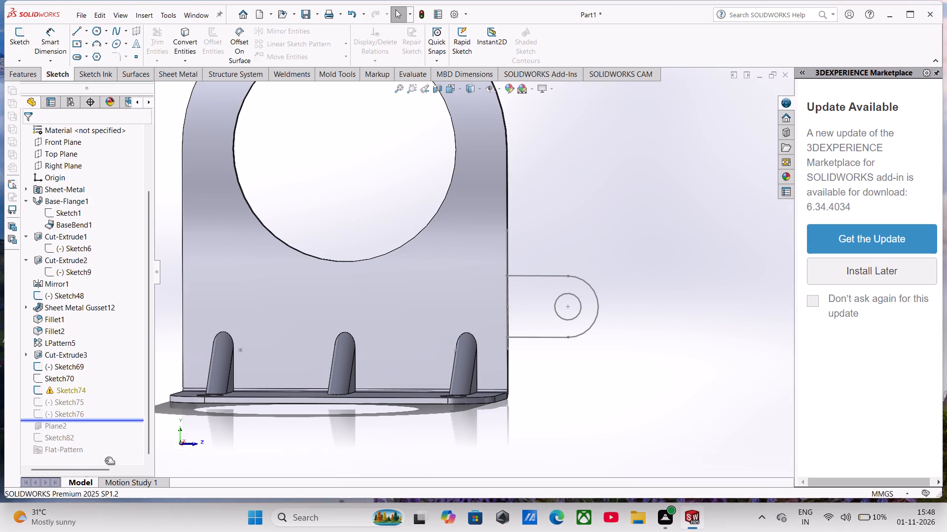
left_click_drag(76, 420, 79, 472)
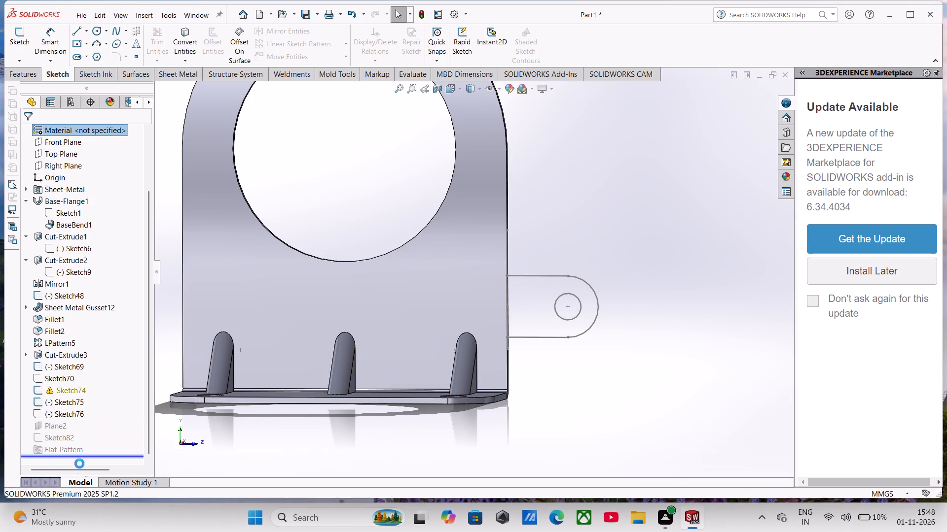
Delete the two sketches flagged with warnings, Sketch74 and Sketch82.
right_click(71, 392)
left_click(93, 389)
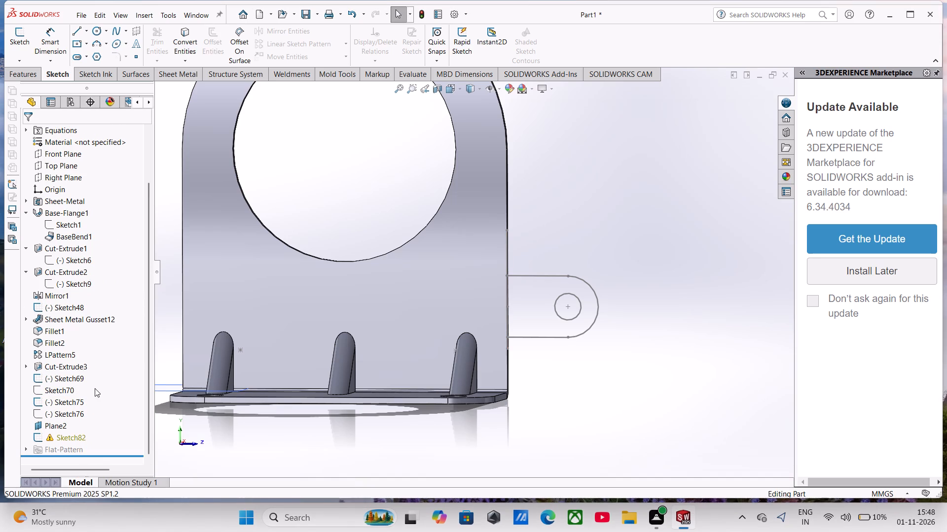
right_click(69, 436)
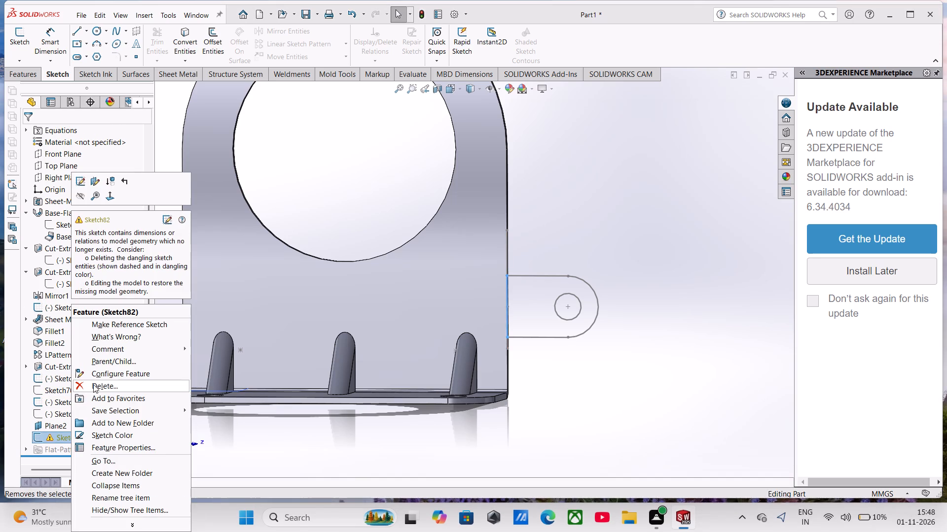
left_click(93, 384)
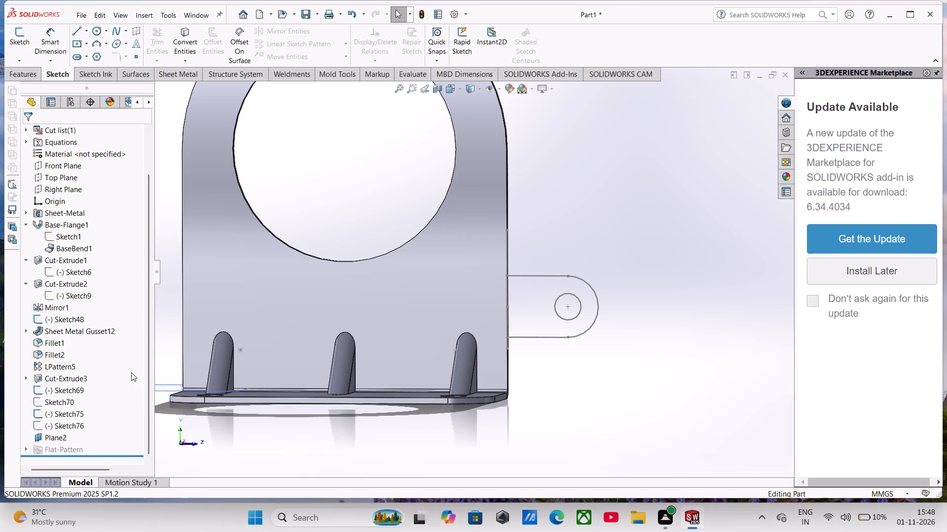
Edit Sketch69 and trim away the tab's two horizontal lines, end arc and hole circle, keeping only the vertical line on the plate edge.
scroll(464, 301, "up", 1)
middle_click_drag(465, 302, 440, 317)
scroll(516, 288, "down", 4)
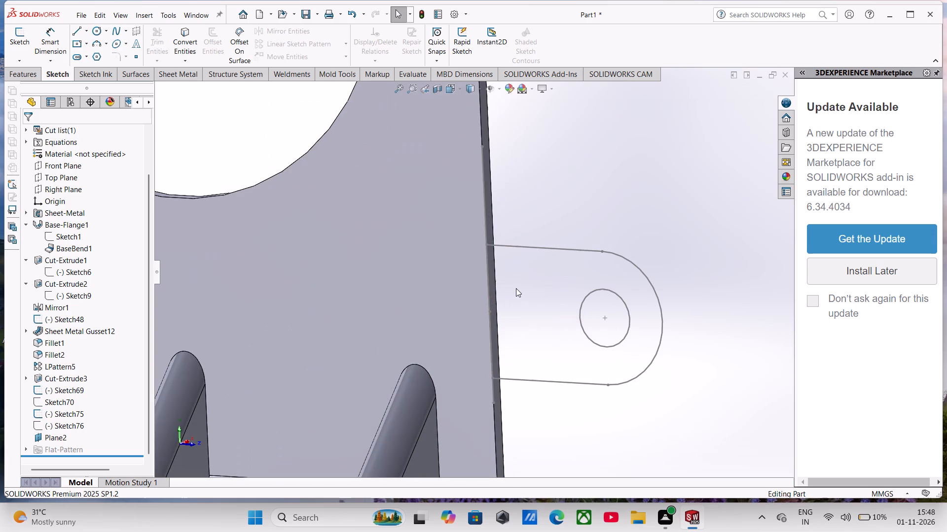
left_click(536, 248)
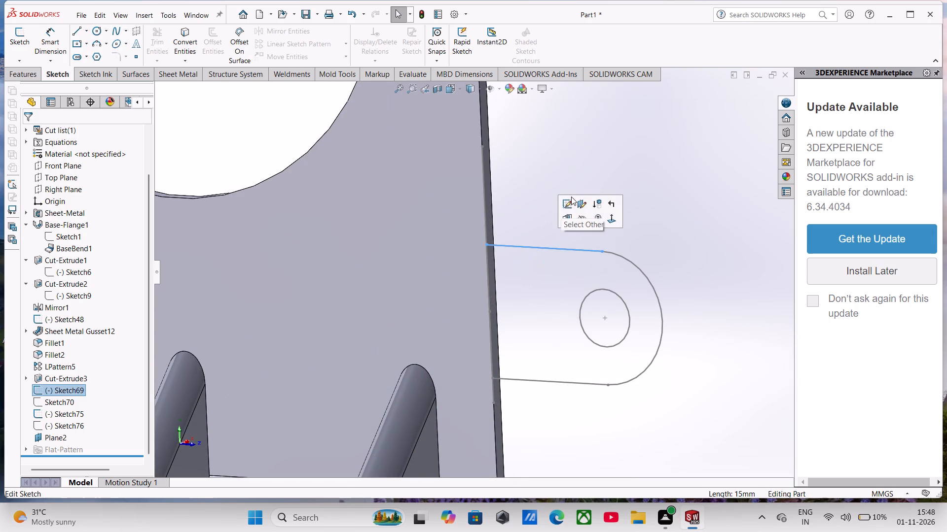
left_click(570, 197)
scroll(635, 331, "down", 3)
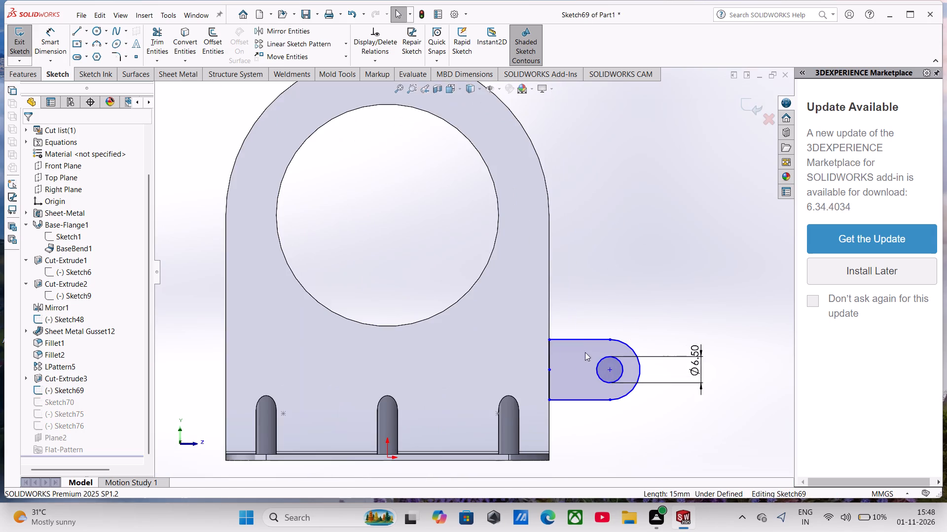
left_click(154, 36)
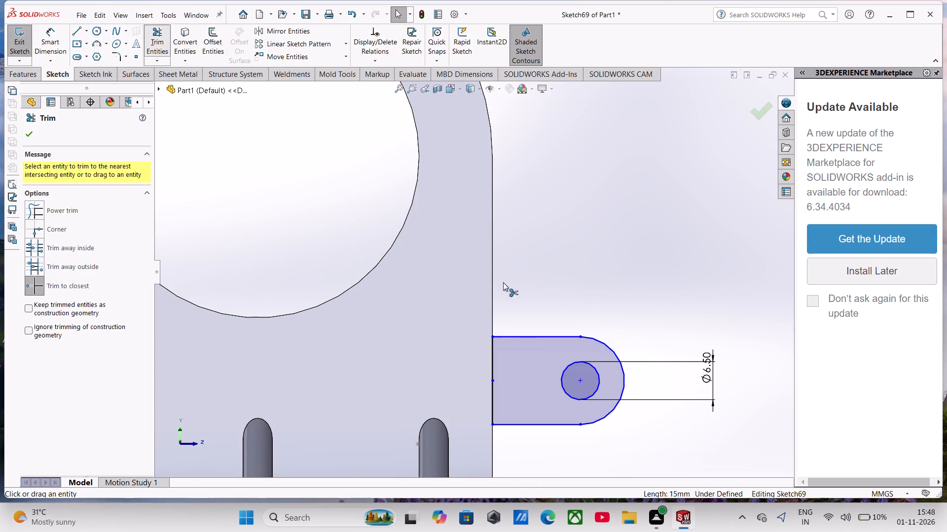
left_click(522, 338)
left_click(597, 342)
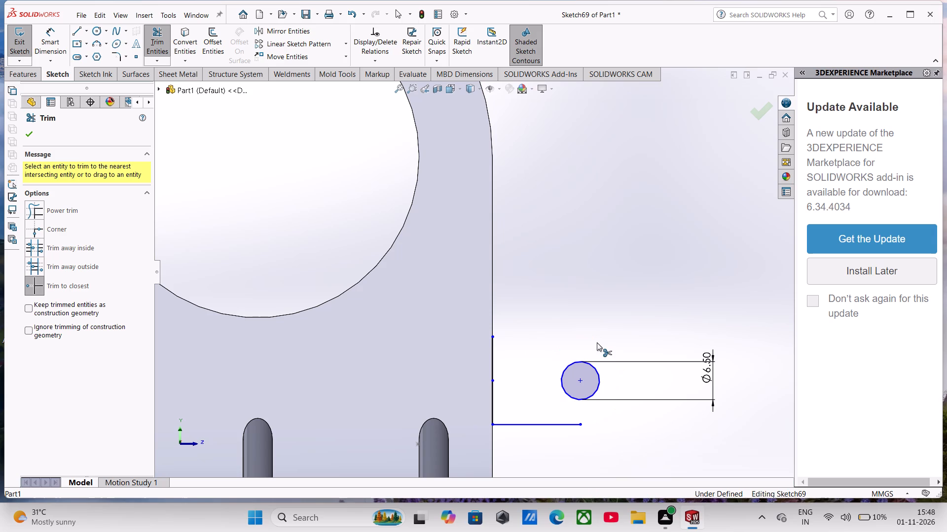
left_click(591, 390)
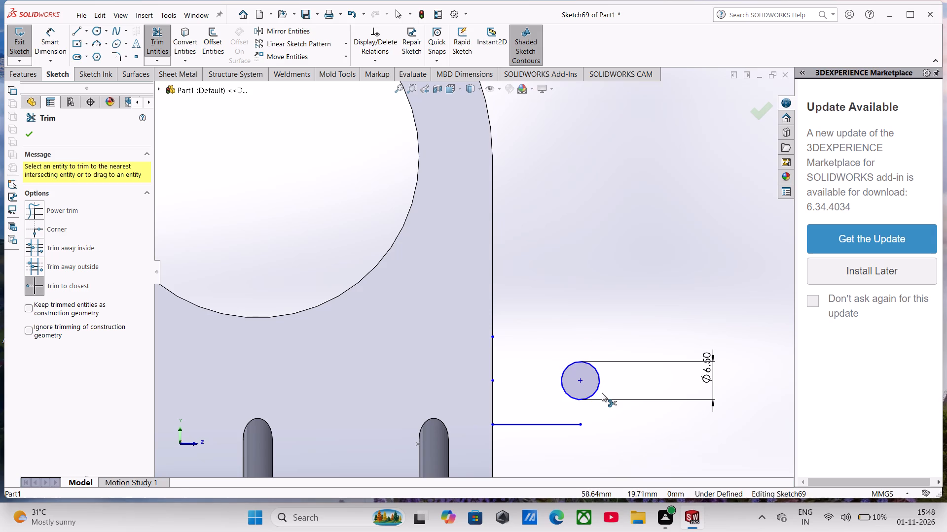
left_click(596, 395)
left_click(560, 425)
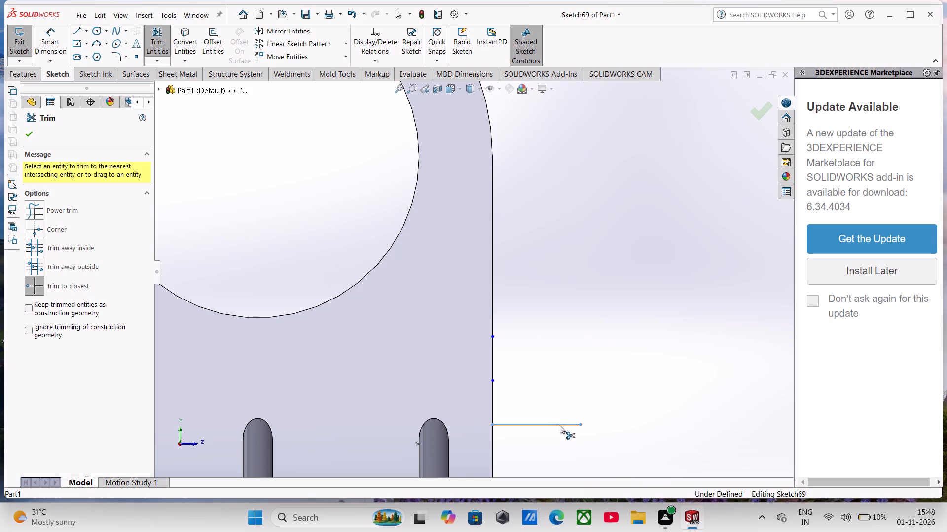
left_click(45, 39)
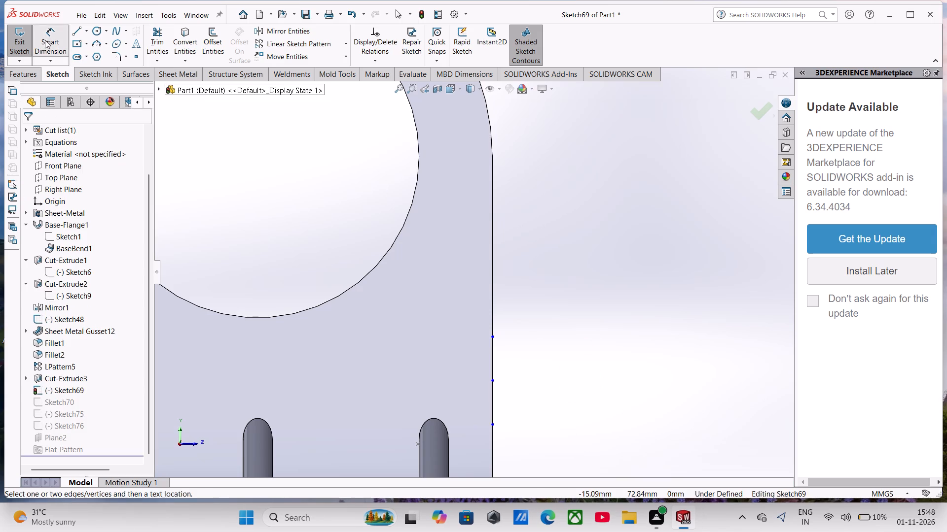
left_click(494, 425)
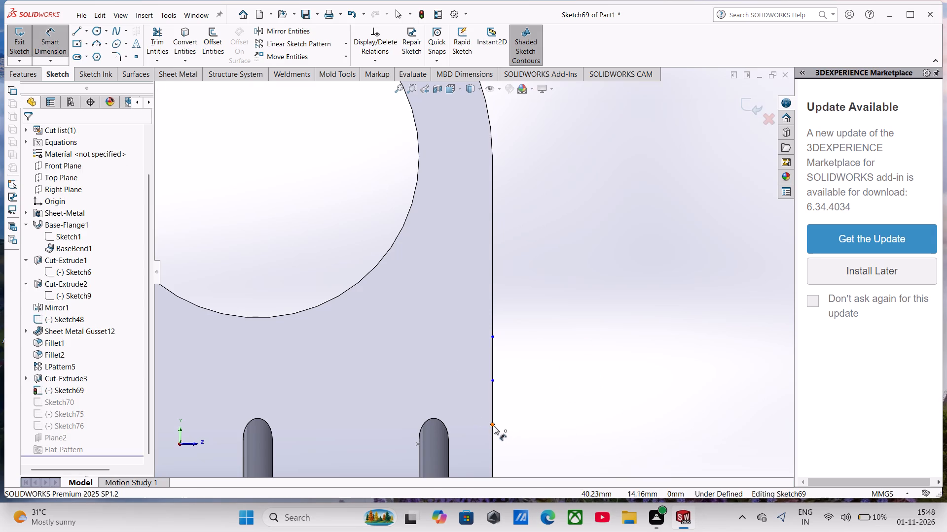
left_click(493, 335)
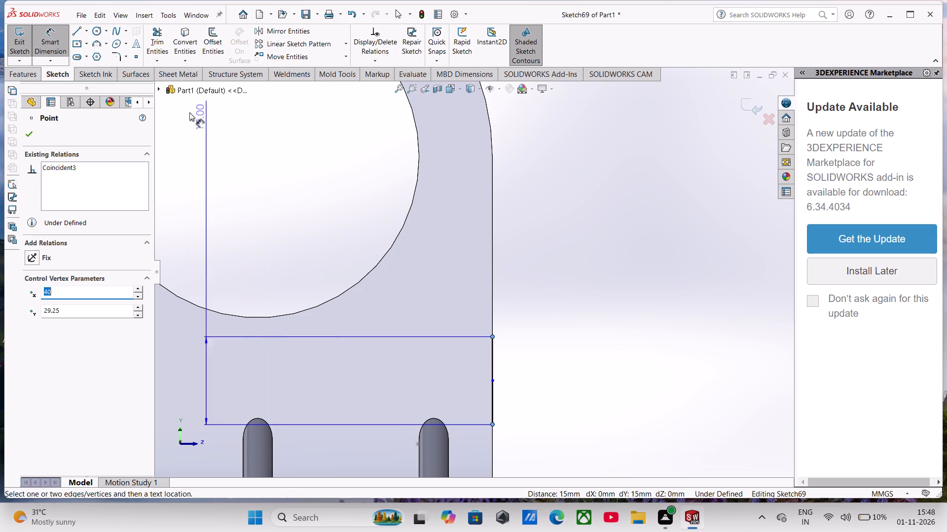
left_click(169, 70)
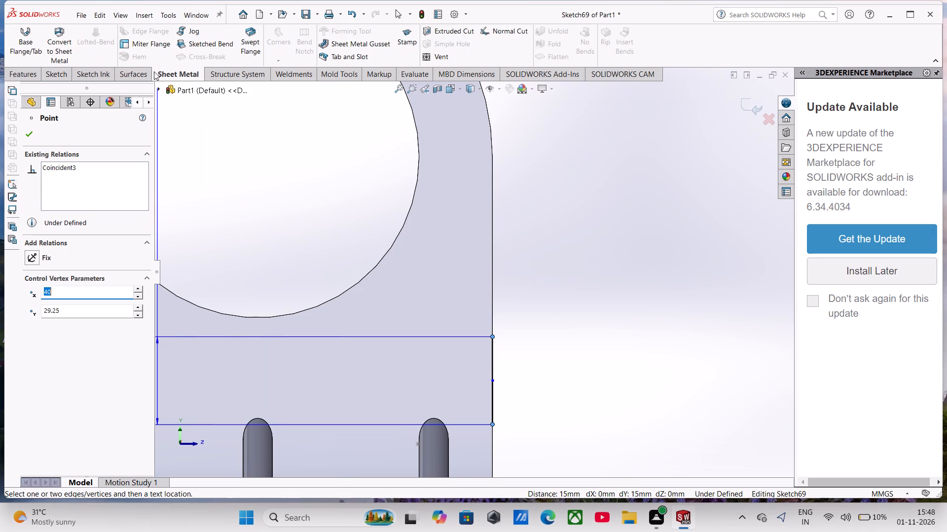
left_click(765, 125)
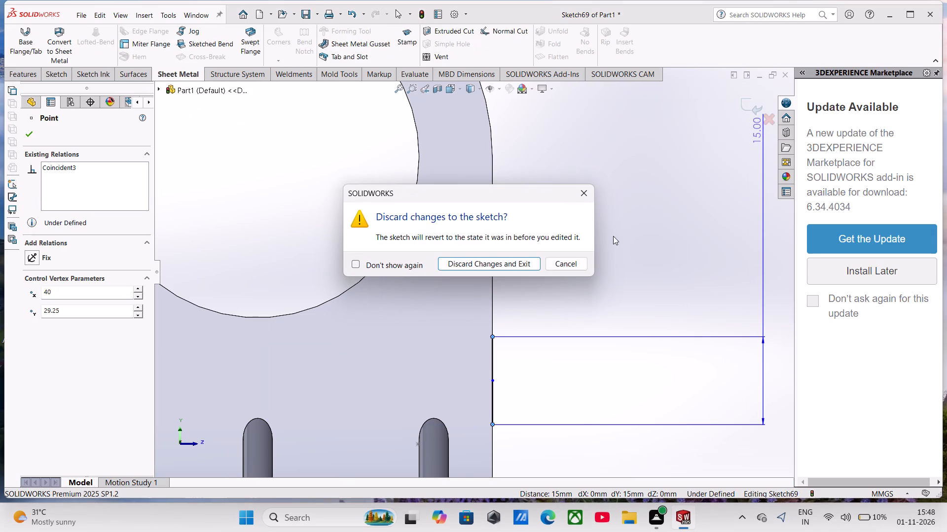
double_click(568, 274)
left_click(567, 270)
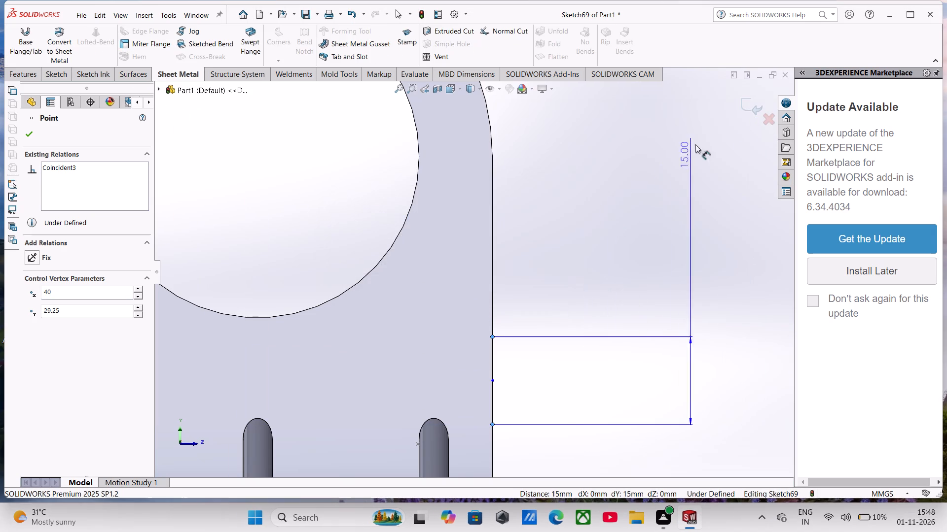
Exit Sketch69 keeping its trimmed geometry, and choose to stop and repair Sketch70.
left_click(742, 107)
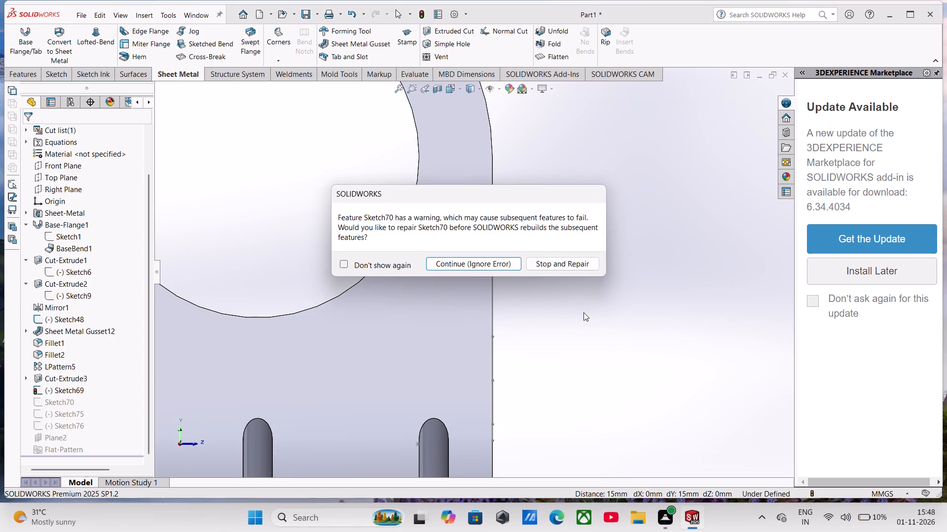
left_click(561, 257)
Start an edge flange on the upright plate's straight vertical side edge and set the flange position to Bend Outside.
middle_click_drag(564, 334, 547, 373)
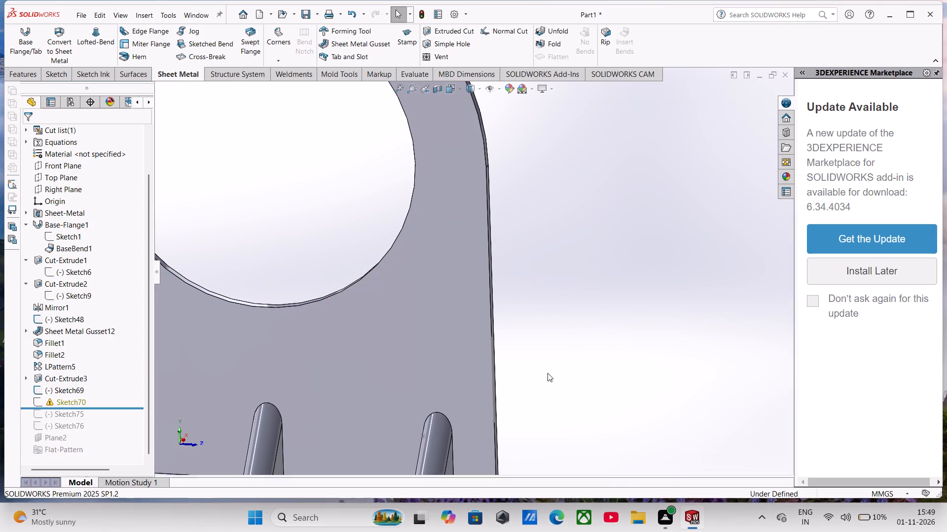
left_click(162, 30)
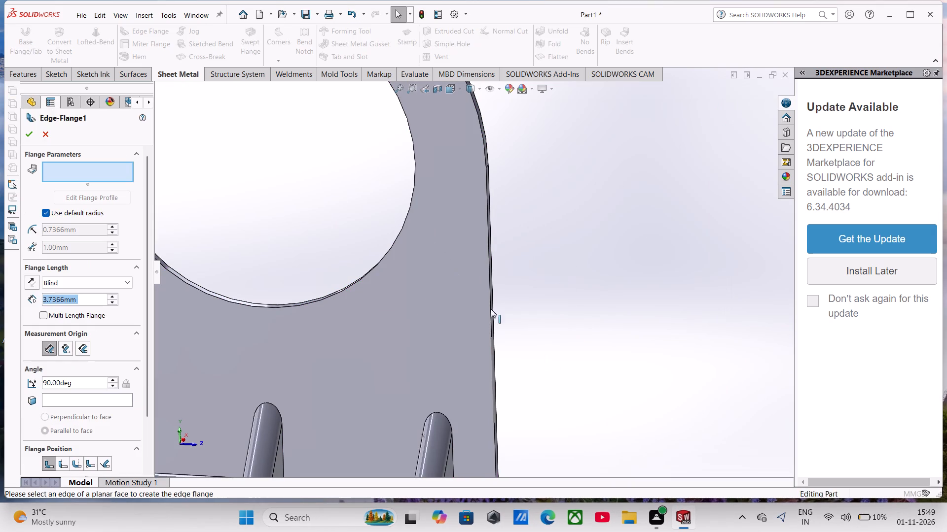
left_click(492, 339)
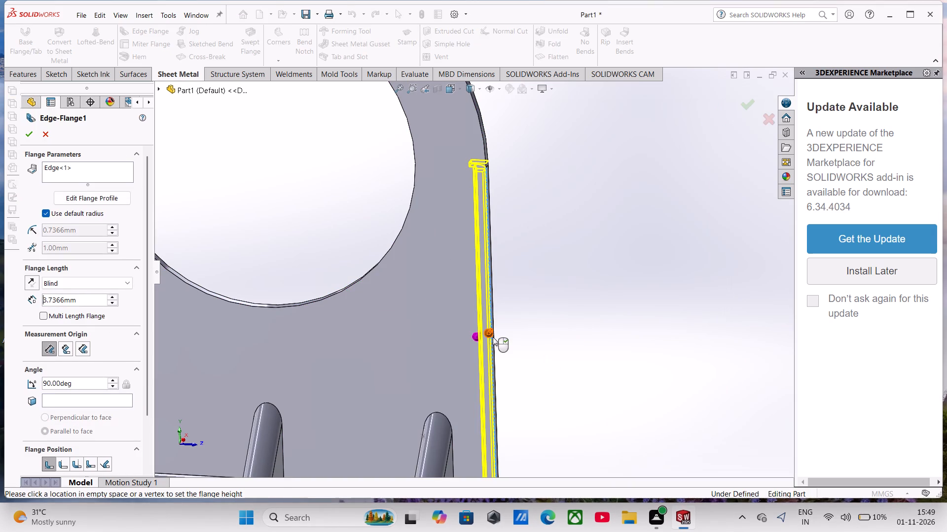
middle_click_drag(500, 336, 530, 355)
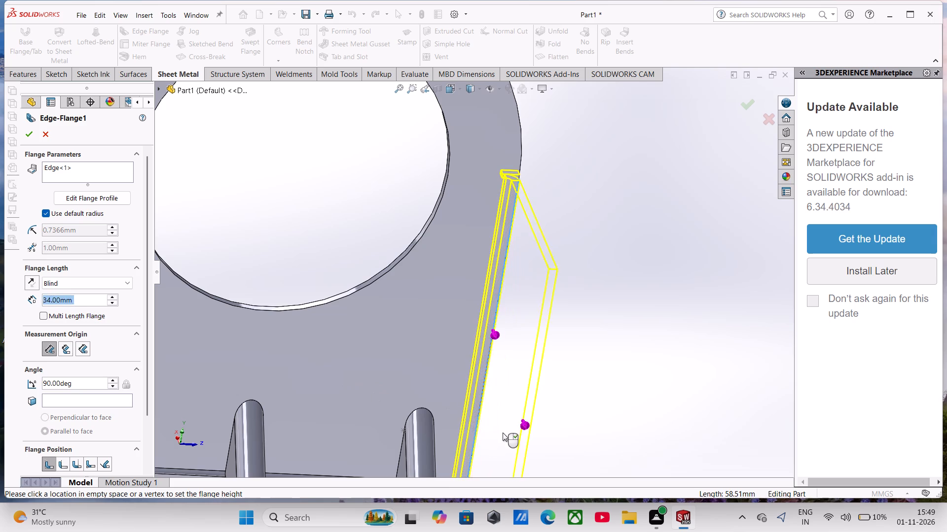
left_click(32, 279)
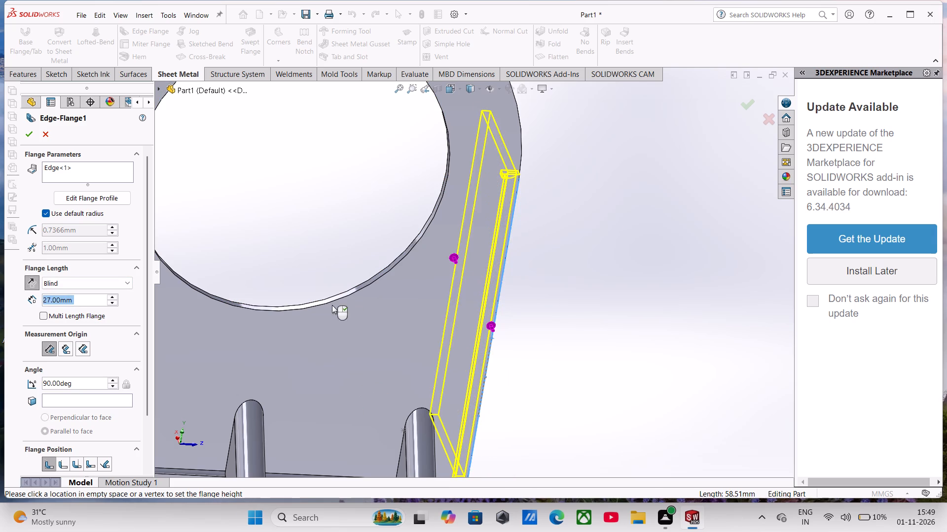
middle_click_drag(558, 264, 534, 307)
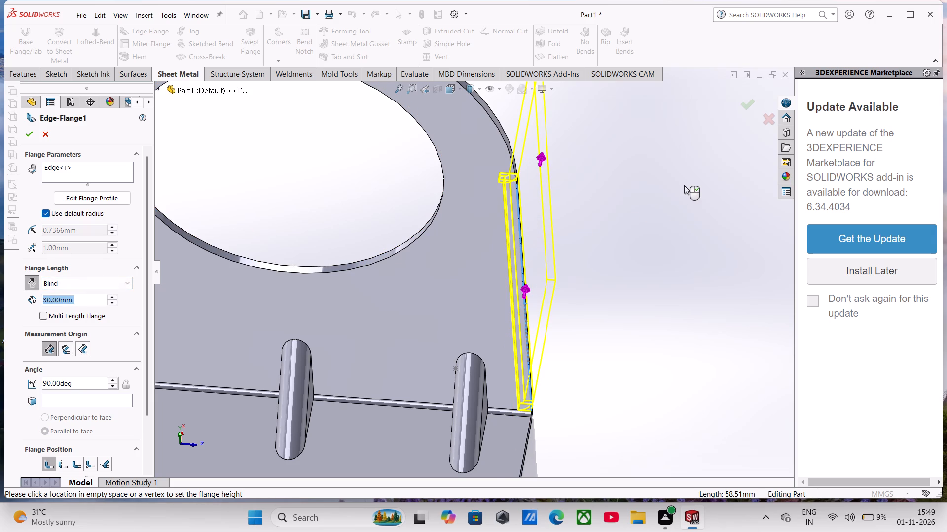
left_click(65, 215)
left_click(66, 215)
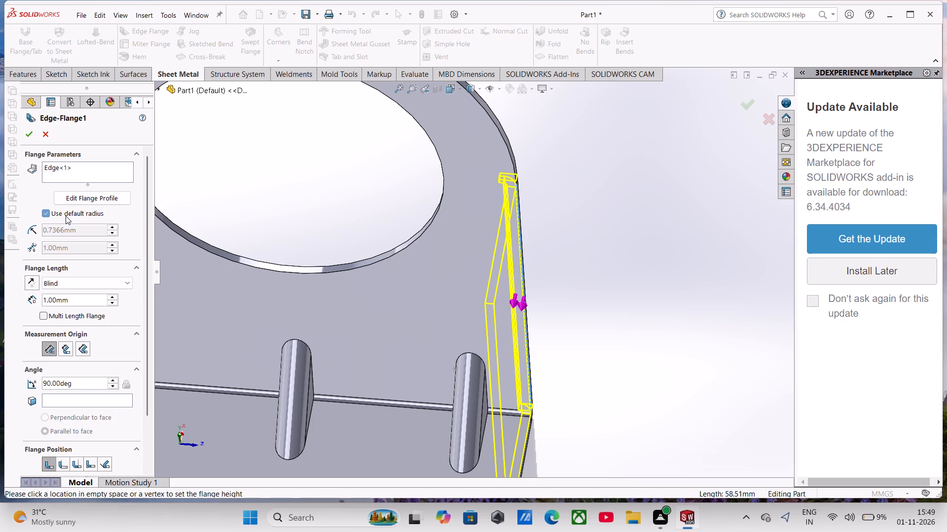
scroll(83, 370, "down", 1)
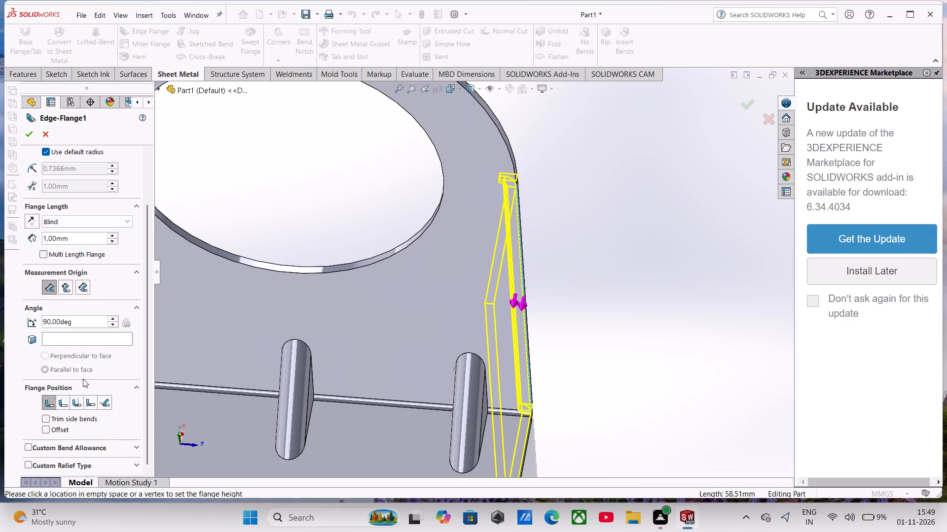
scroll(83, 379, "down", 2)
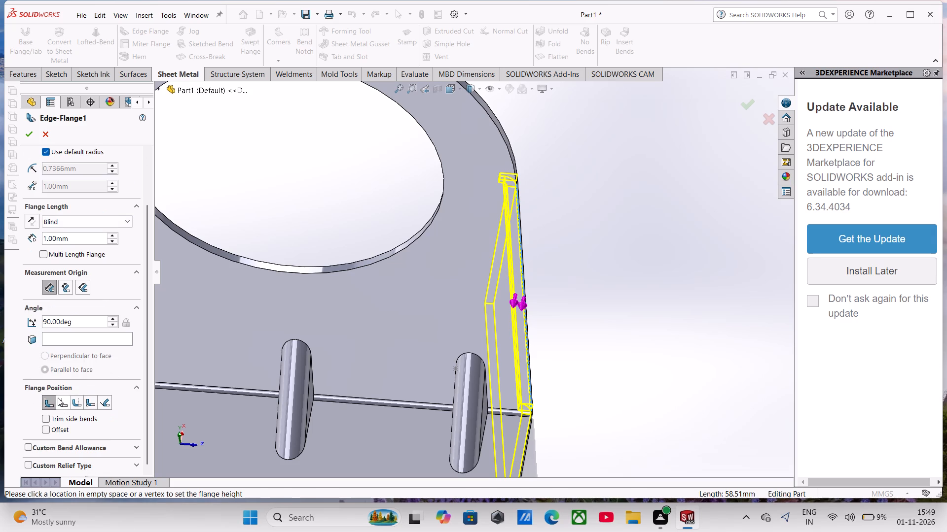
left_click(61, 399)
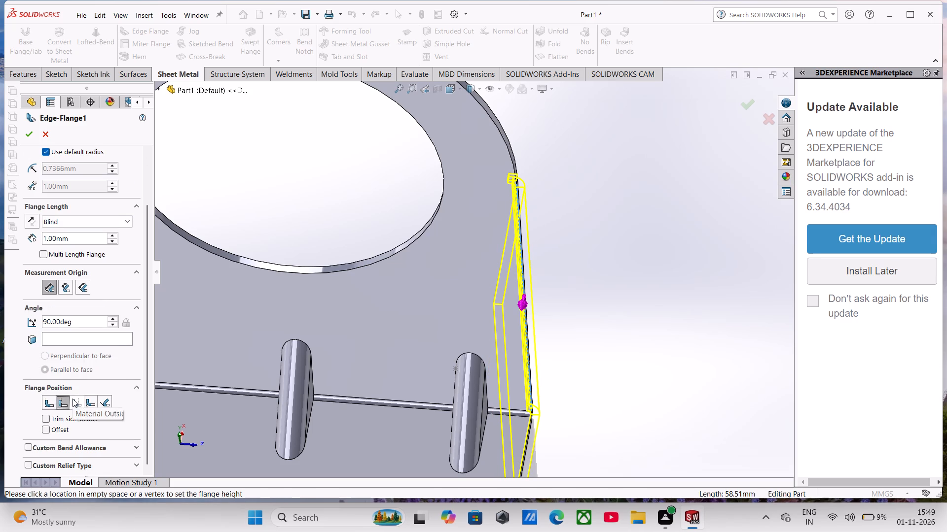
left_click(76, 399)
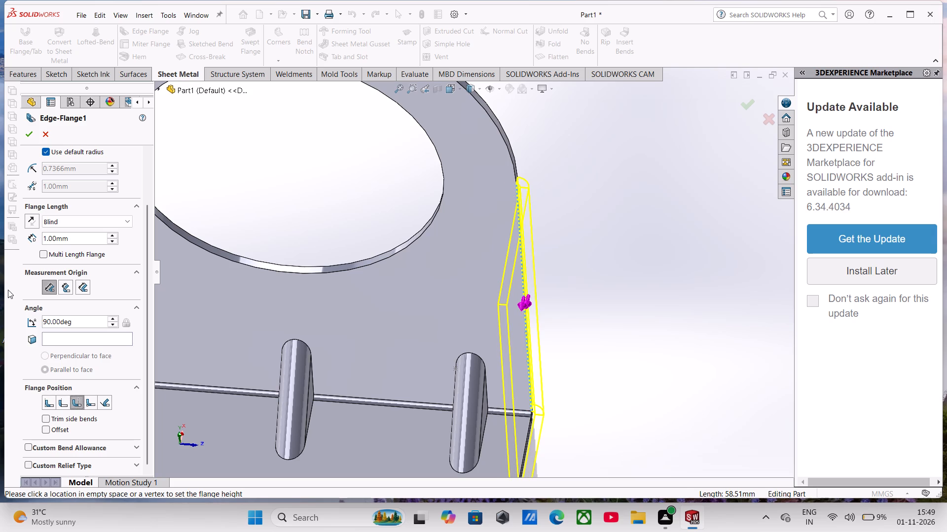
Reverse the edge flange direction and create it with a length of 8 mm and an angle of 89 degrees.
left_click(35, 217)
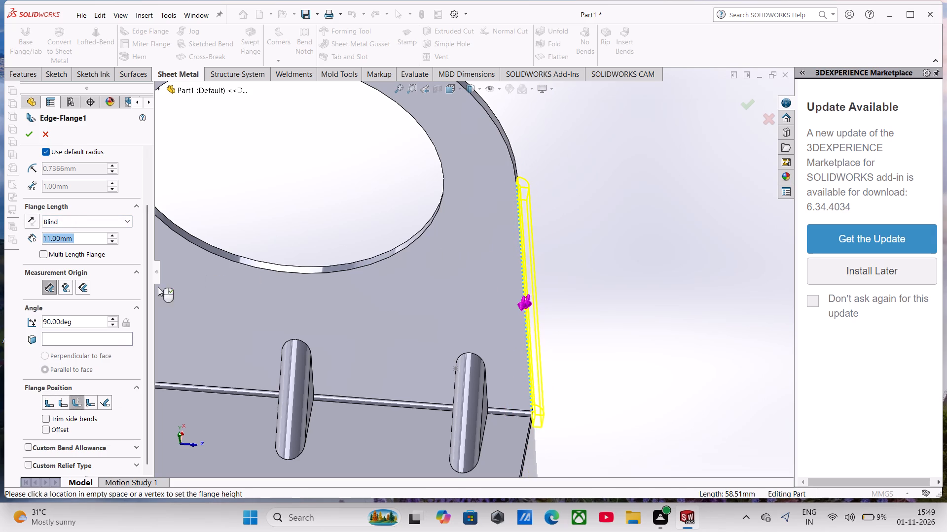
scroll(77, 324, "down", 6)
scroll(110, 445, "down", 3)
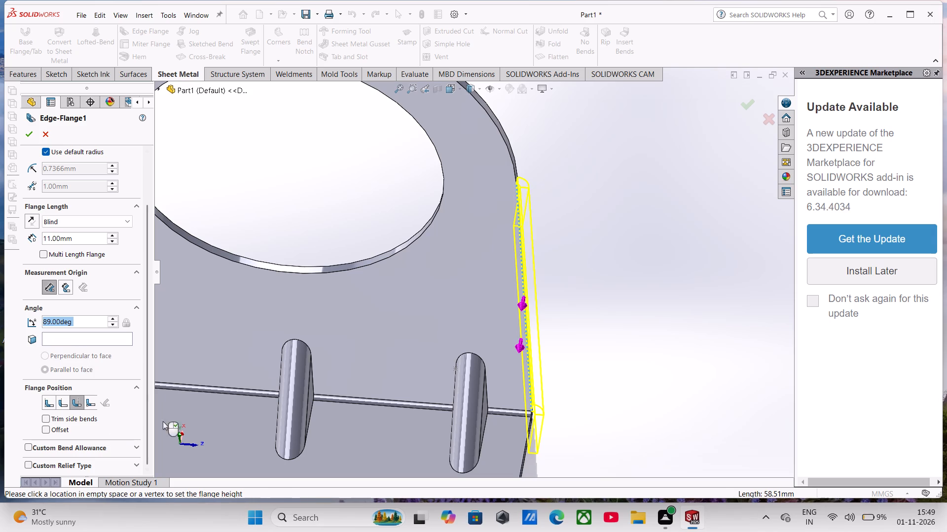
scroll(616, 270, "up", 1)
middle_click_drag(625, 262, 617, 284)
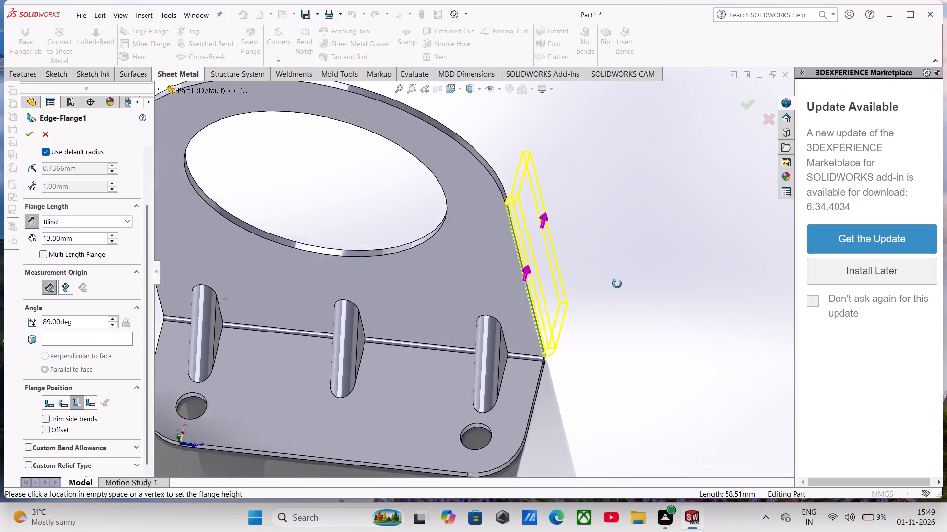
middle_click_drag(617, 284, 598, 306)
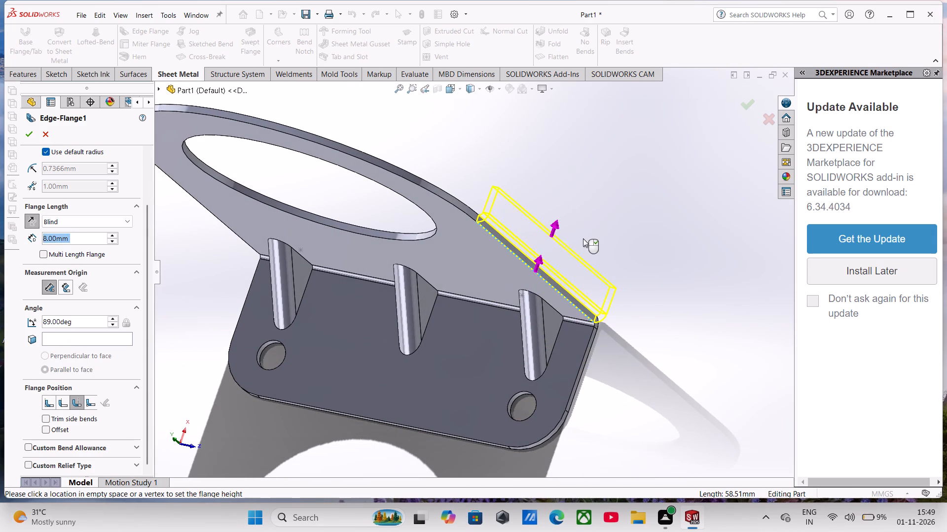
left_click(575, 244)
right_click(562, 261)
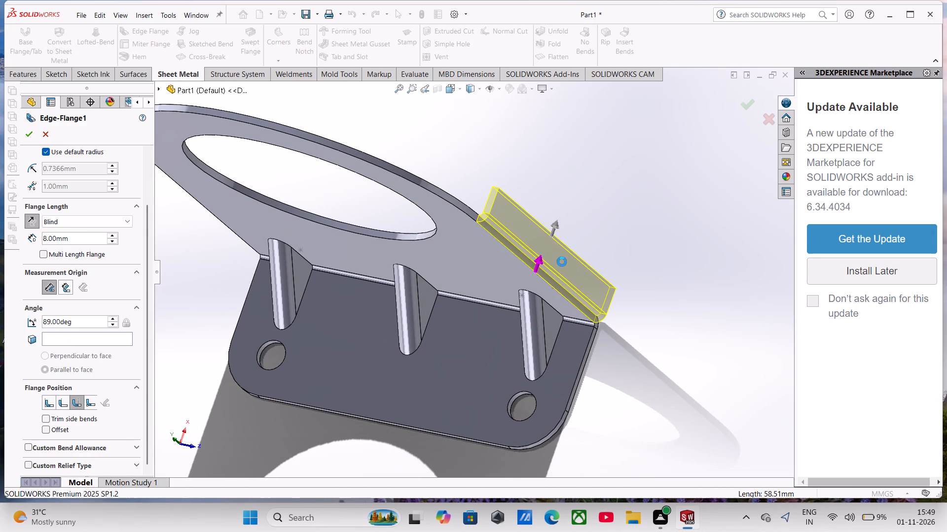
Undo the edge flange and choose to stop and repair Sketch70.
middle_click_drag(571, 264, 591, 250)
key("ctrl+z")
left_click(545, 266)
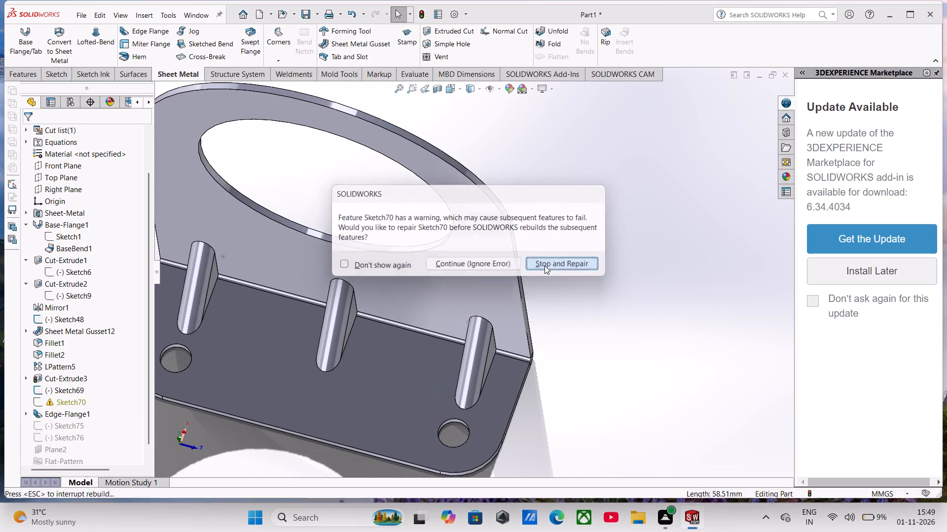
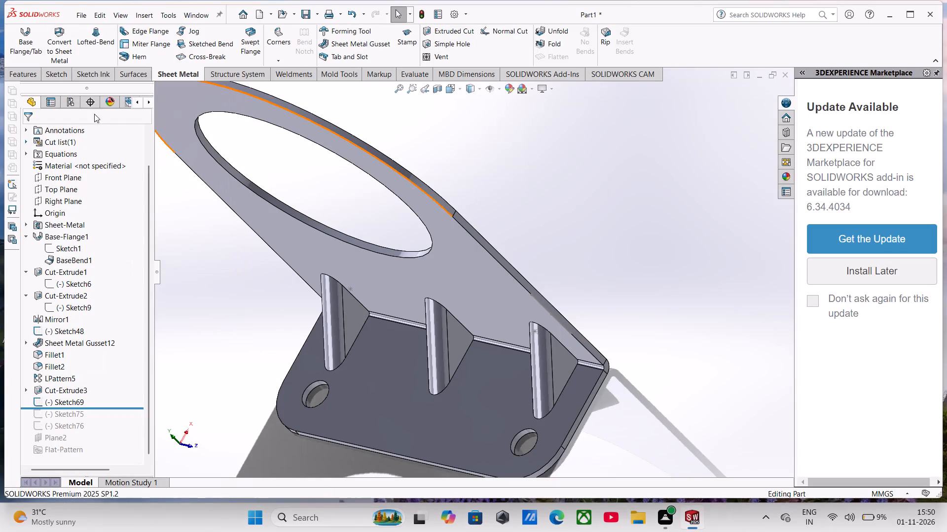
Start an edge flange on the upright plate's straight side edge and open its flange profile sketch for editing.
left_click(146, 30)
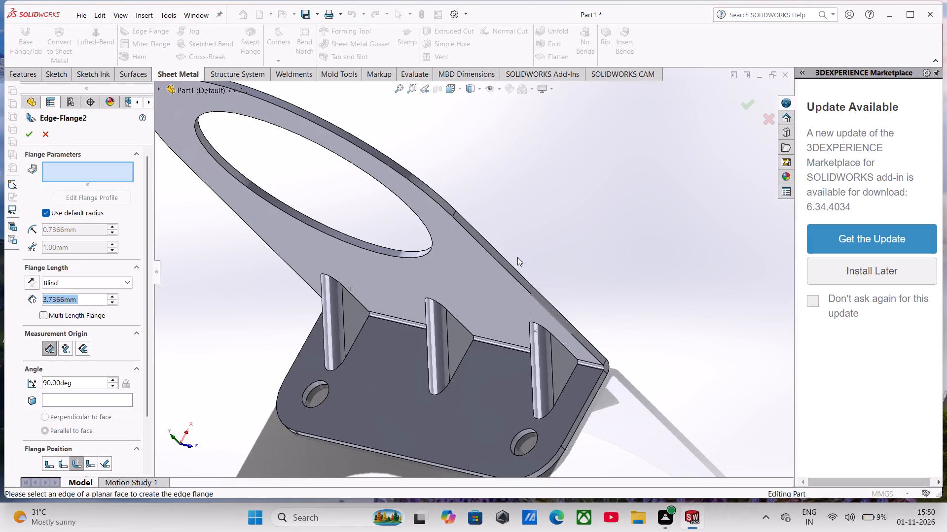
left_click(520, 274)
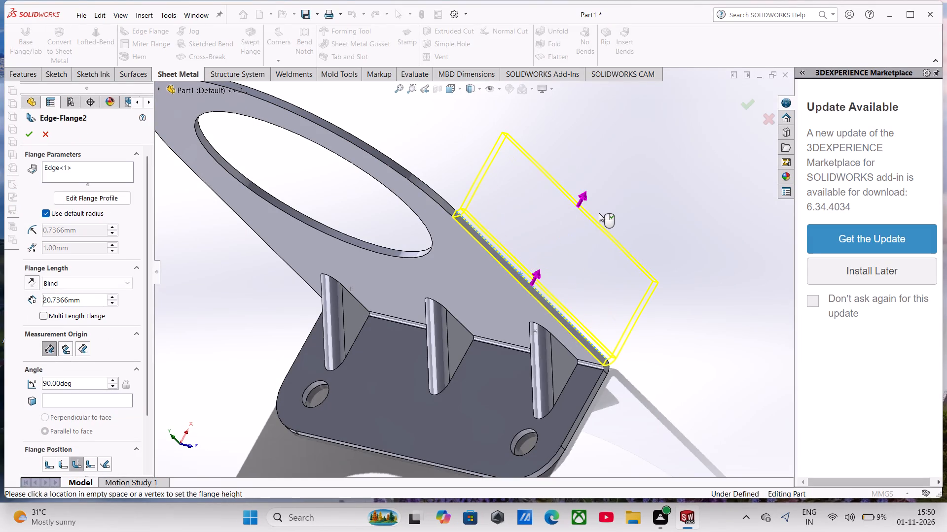
left_click(100, 201)
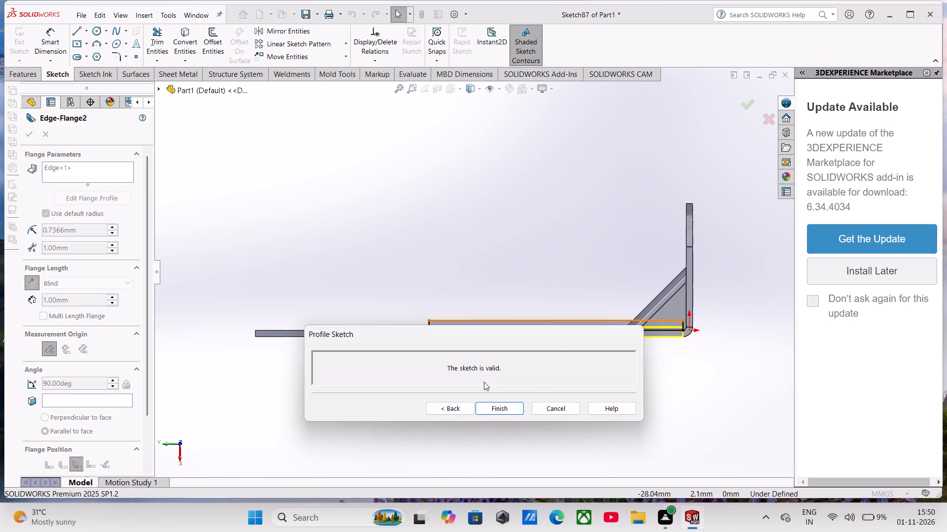
left_click_drag(444, 345, 408, 375)
left_click_drag(452, 327, 432, 430)
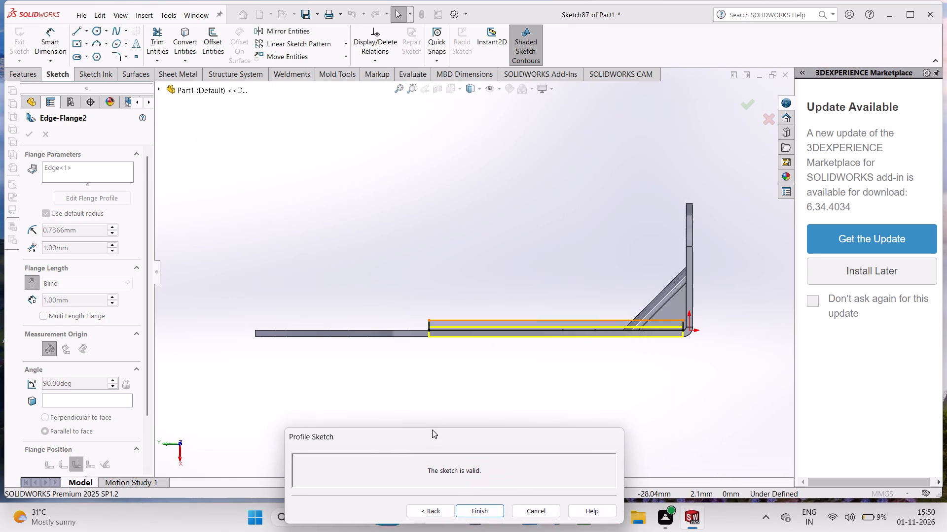
left_click_drag(432, 430, 431, 432)
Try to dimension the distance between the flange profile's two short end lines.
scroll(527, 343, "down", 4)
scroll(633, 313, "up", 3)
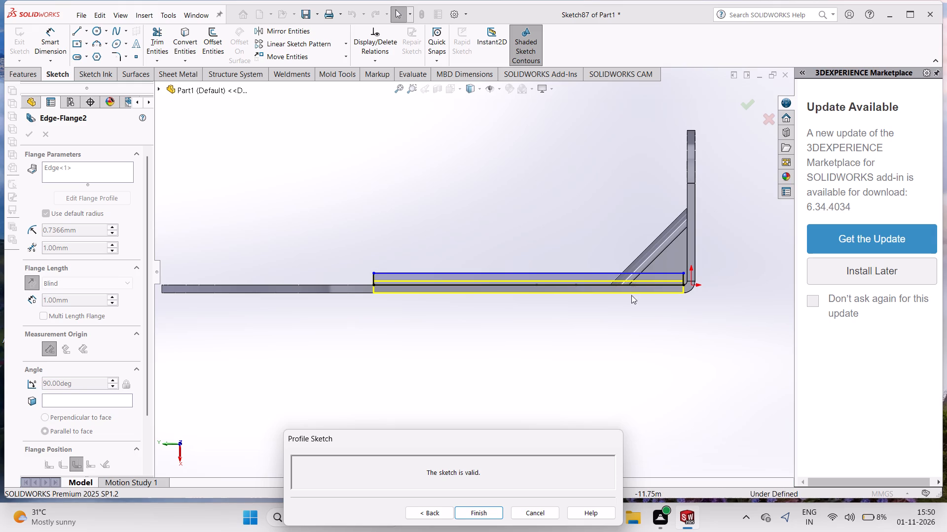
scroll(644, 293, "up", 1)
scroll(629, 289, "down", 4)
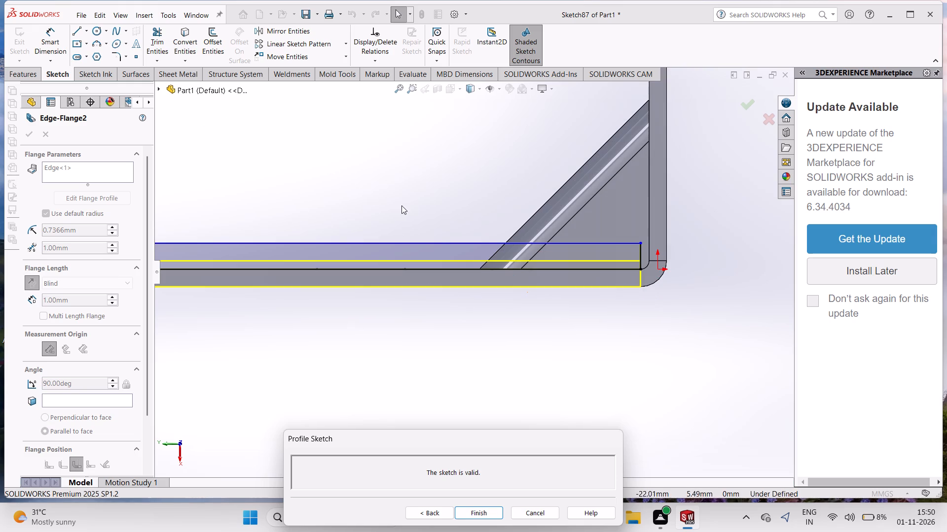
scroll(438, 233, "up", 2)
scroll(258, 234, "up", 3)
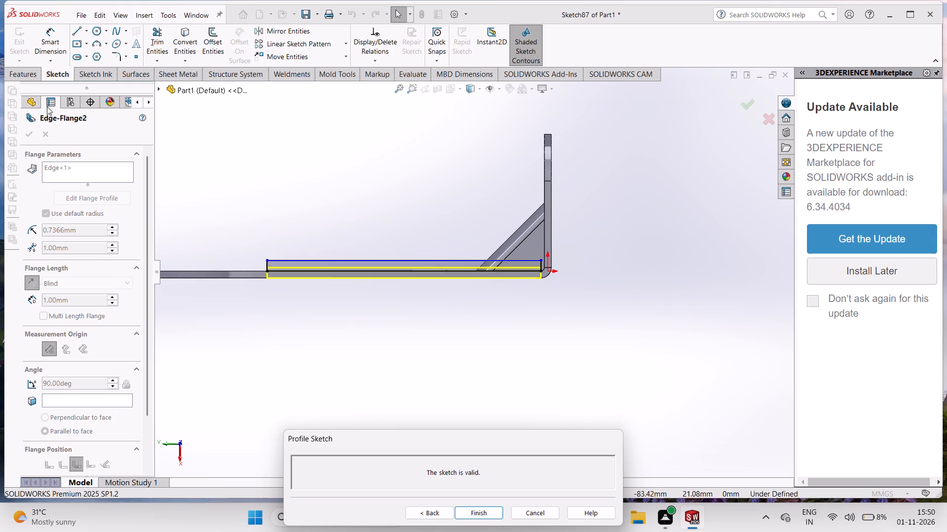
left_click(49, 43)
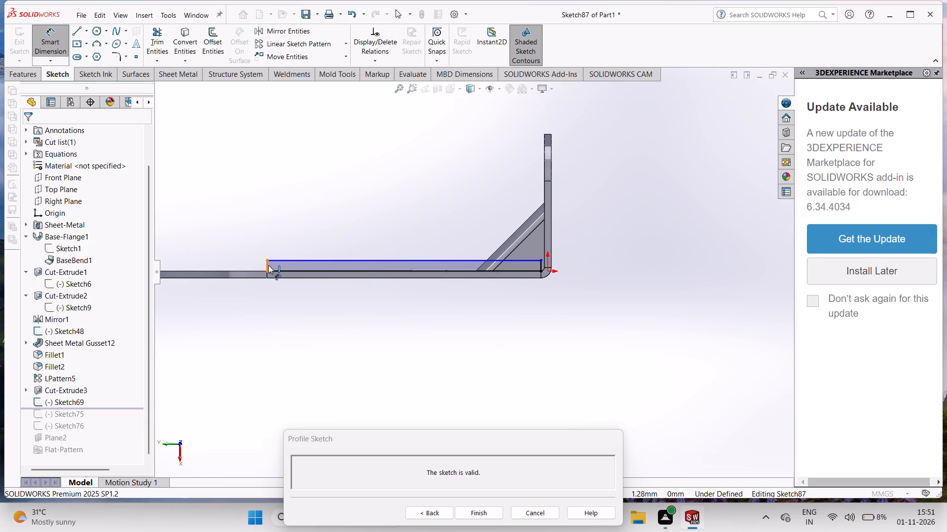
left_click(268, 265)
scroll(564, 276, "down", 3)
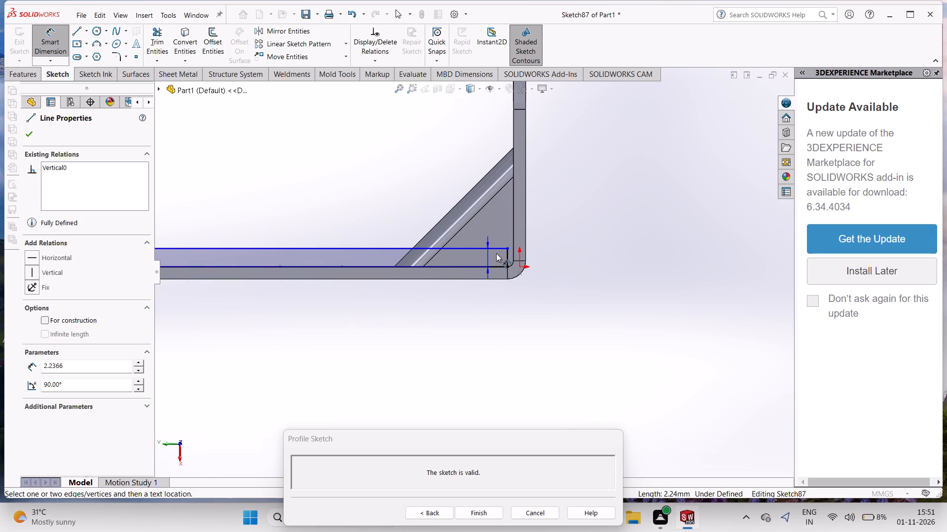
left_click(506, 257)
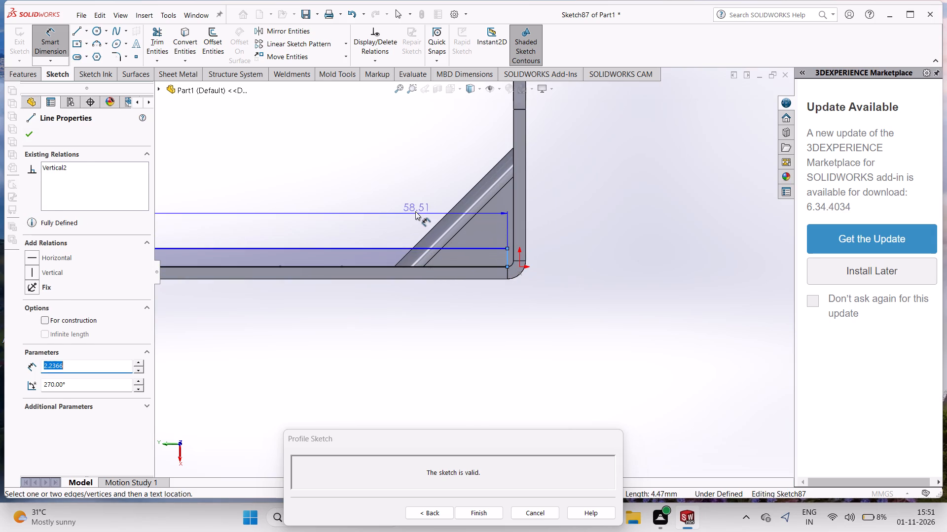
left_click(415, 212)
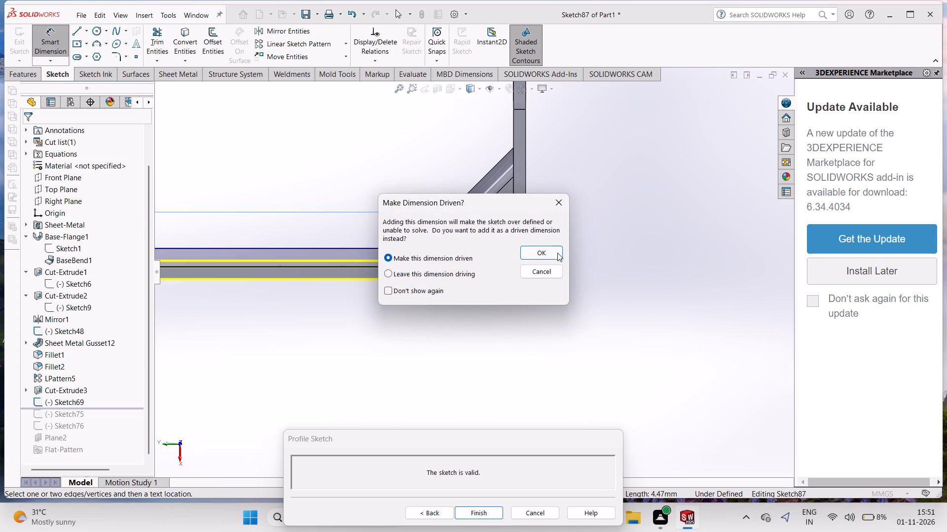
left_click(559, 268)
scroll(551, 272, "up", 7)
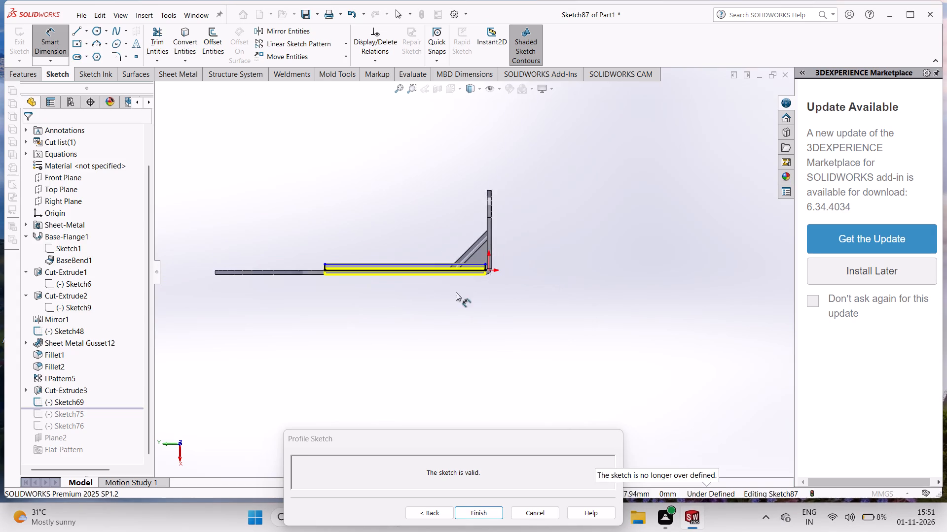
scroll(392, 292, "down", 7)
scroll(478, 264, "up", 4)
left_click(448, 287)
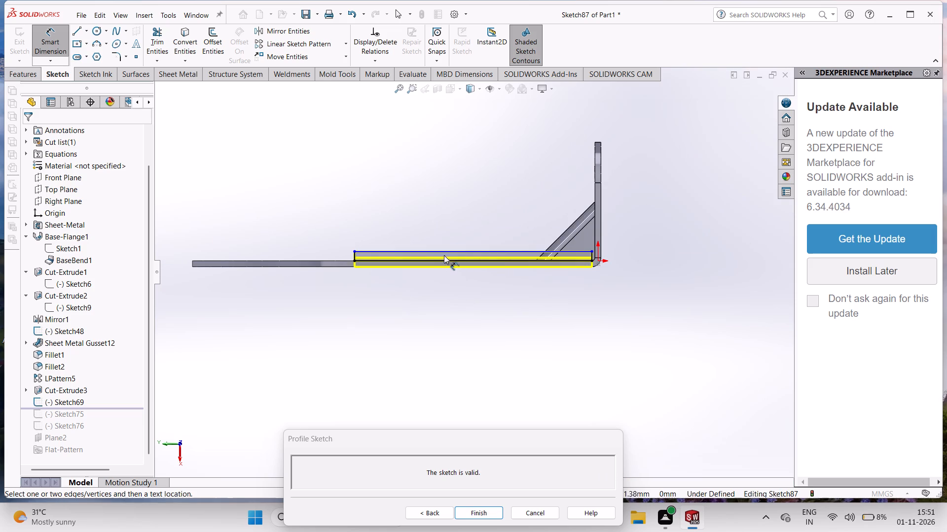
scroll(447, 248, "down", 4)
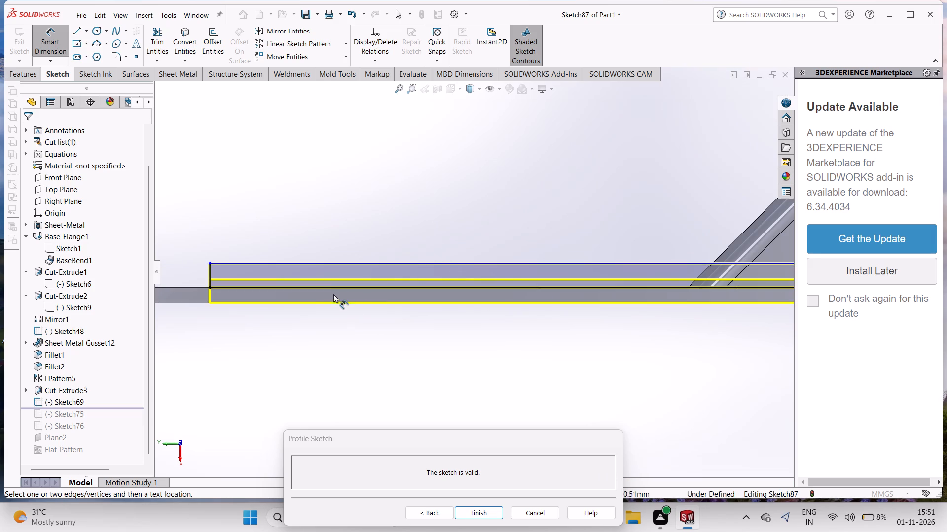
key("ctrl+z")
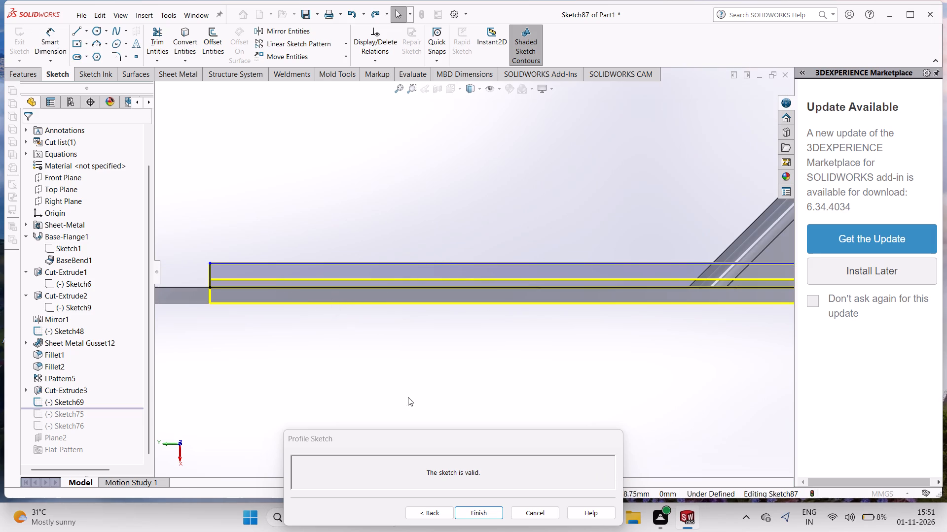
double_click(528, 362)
Delete the flange profile's long outer line, opposite the plate edge.
scroll(505, 307, "up", 3)
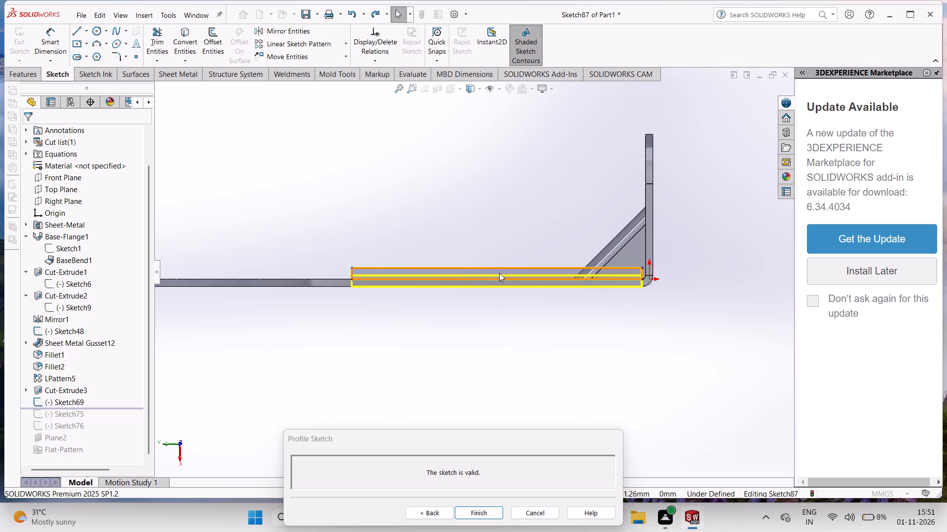
left_click(499, 271)
scroll(487, 279, "down", 2)
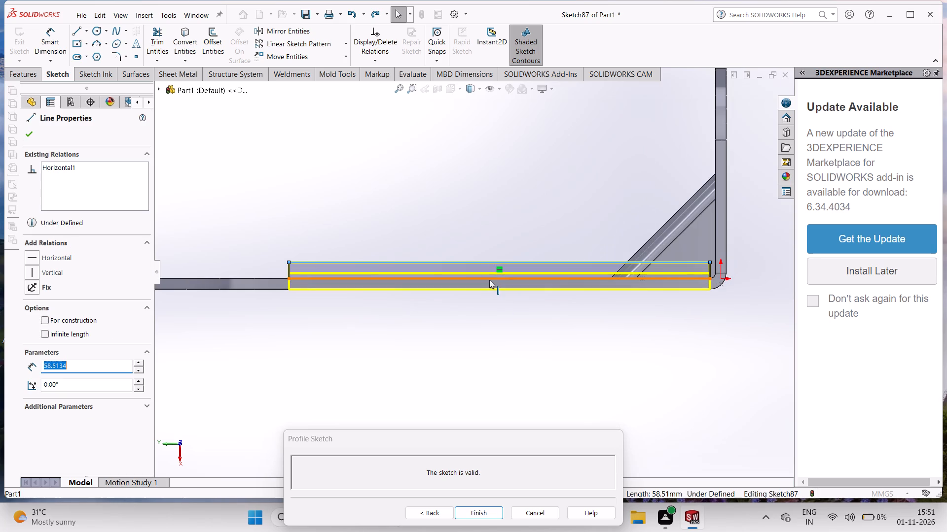
key("Delete")
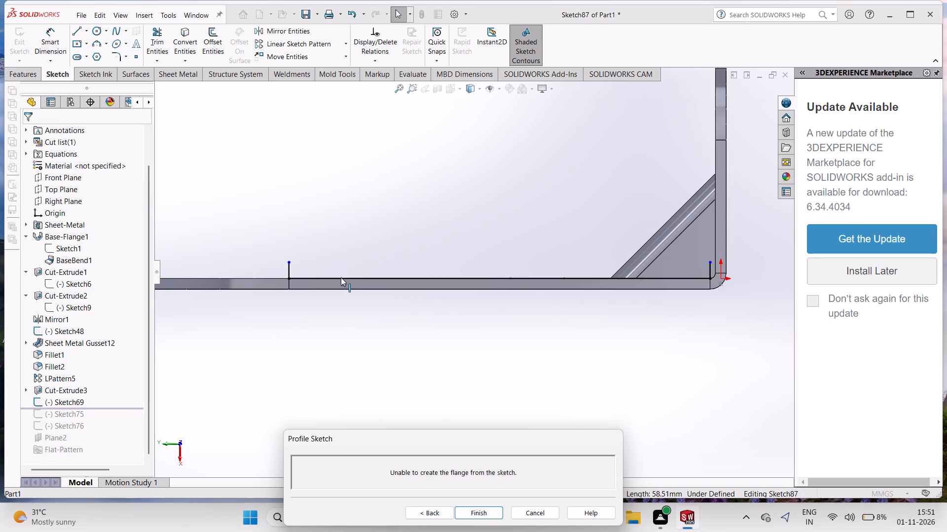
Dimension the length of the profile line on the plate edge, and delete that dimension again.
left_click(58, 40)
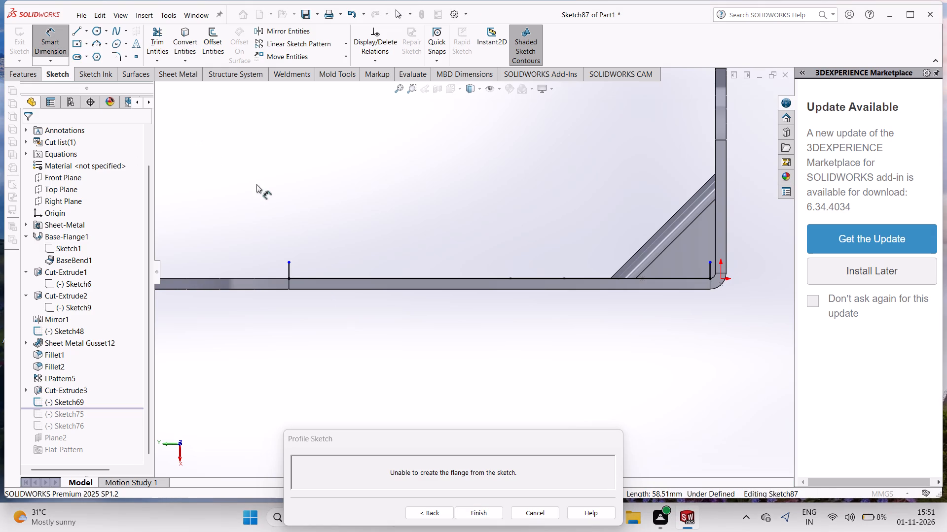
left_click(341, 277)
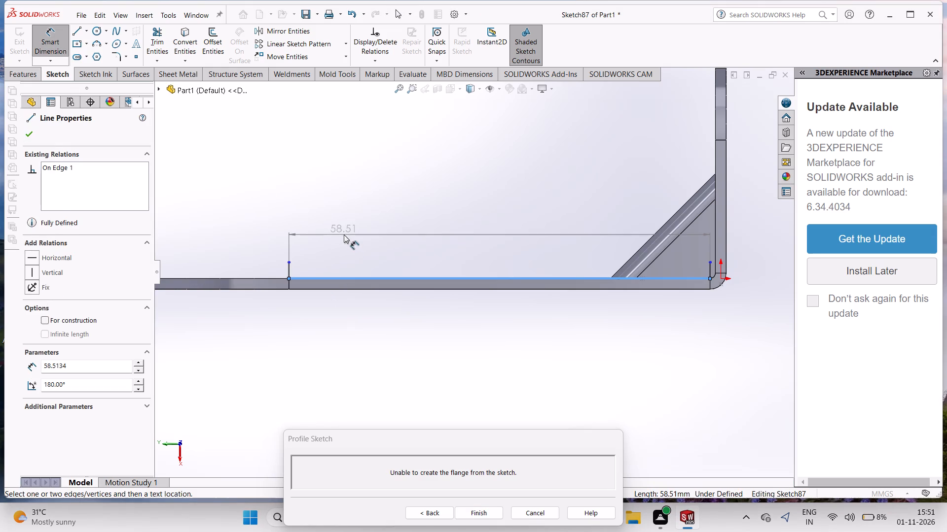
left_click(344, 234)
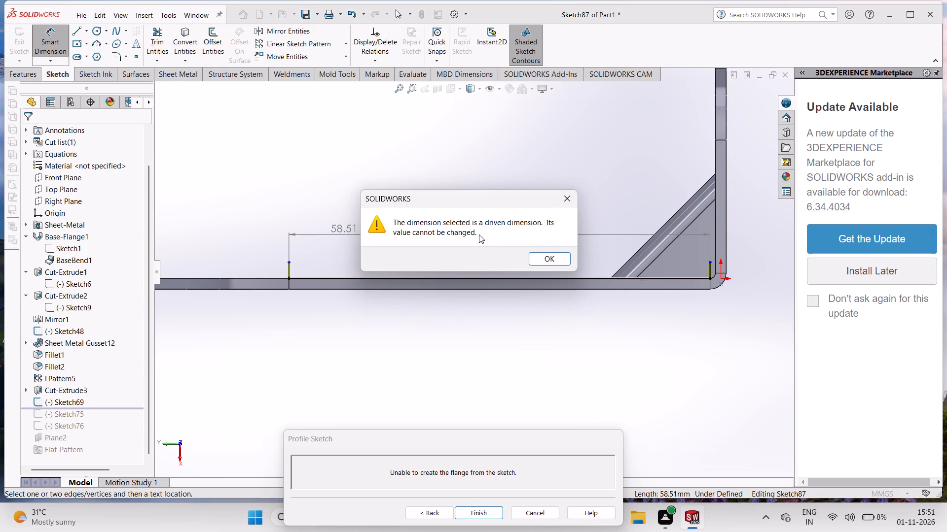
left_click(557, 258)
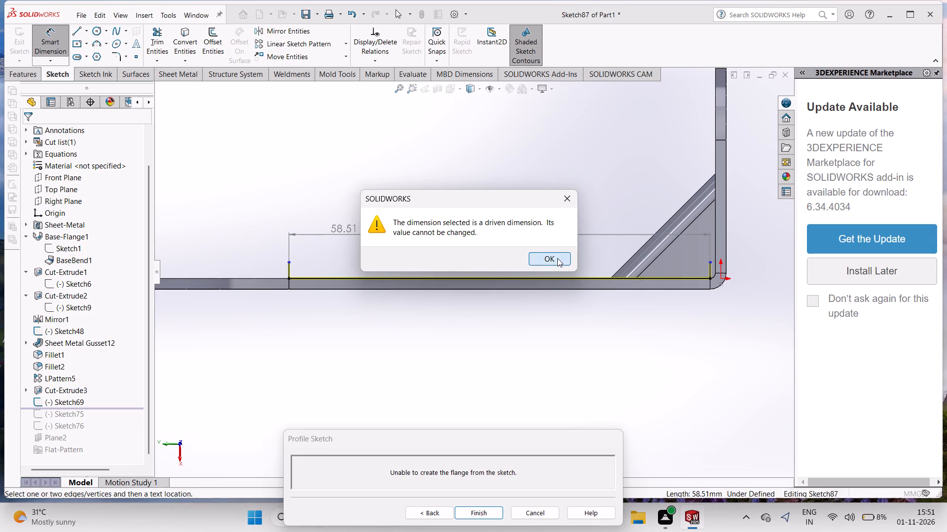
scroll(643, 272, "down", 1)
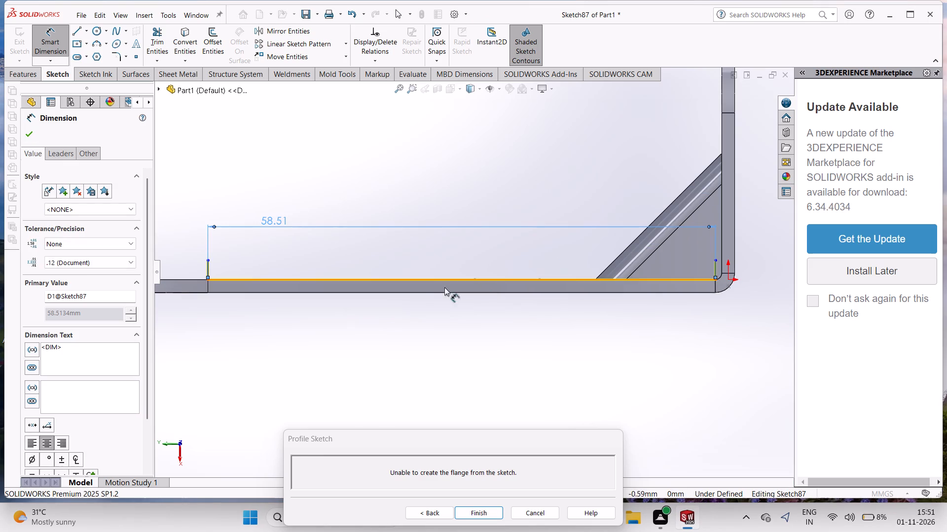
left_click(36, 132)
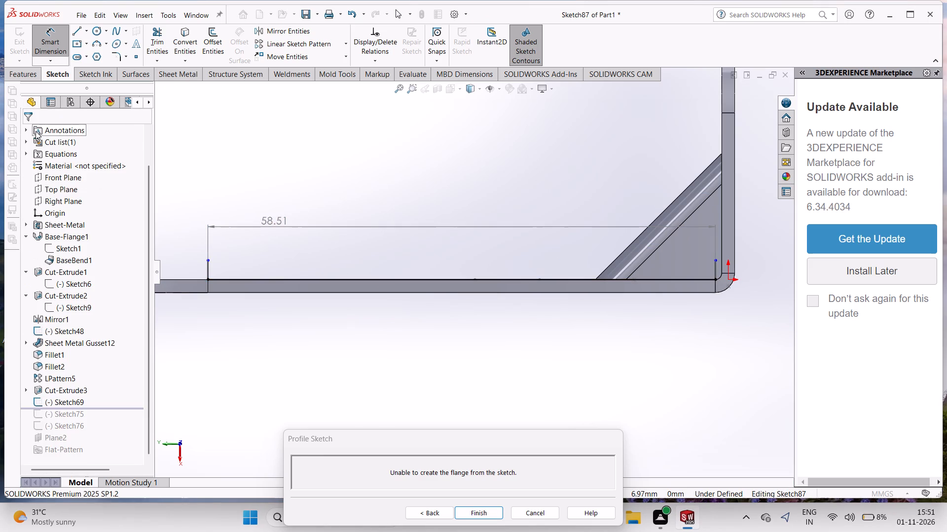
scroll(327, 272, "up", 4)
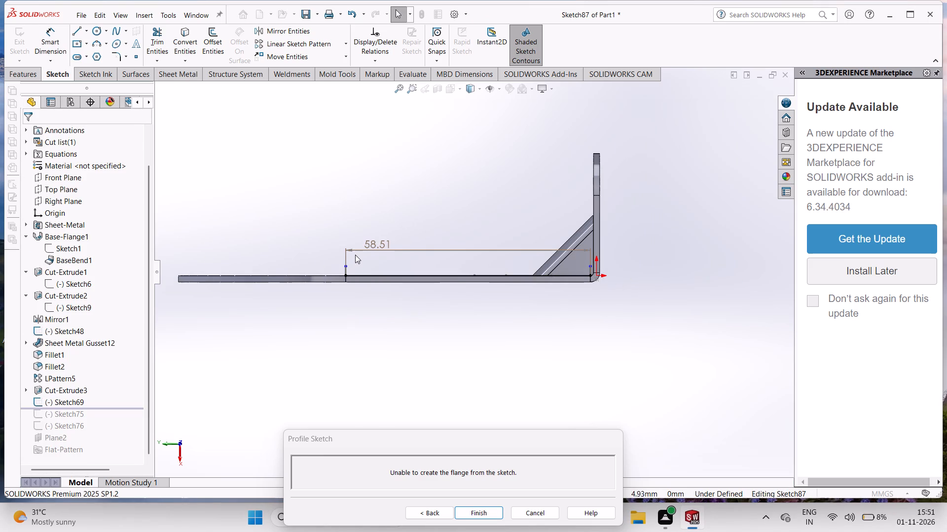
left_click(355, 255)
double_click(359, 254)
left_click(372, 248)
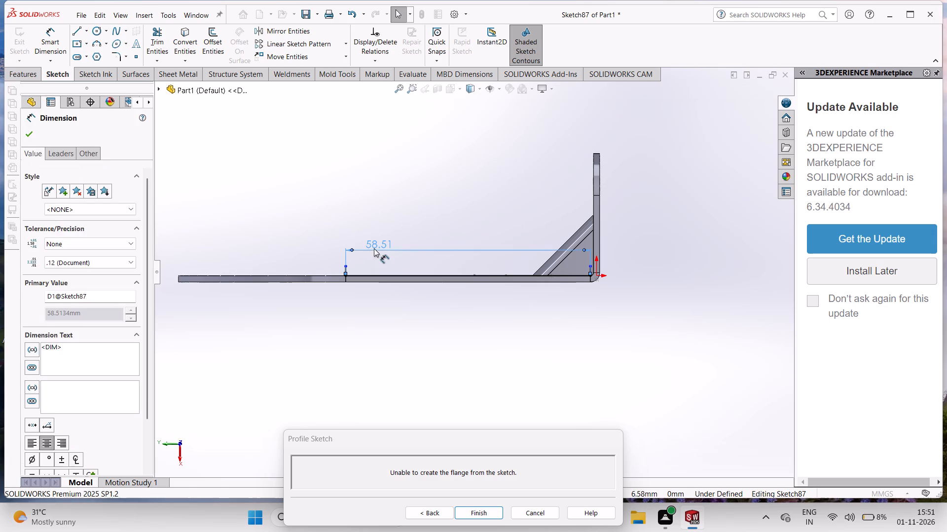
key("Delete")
Delete the two short end lines of the flange profile.
left_click(345, 269)
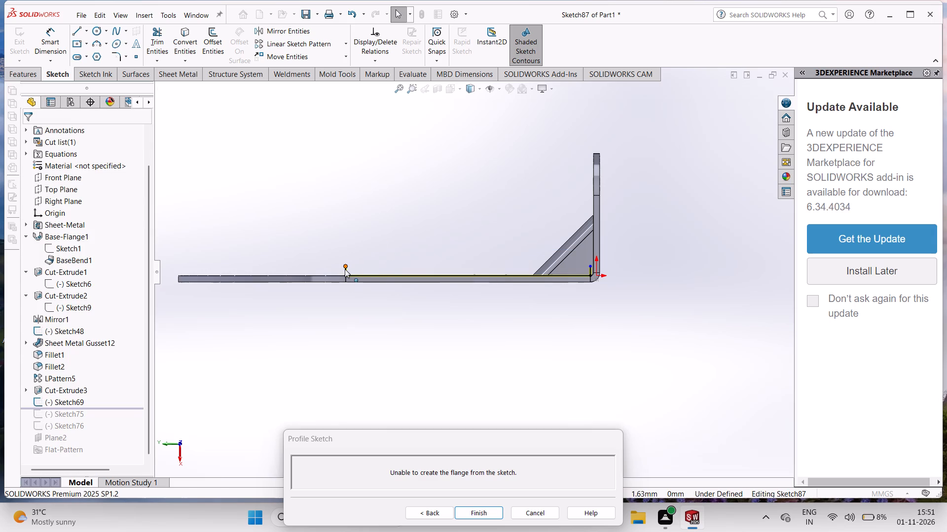
scroll(345, 269, "down", 4)
left_click(362, 272)
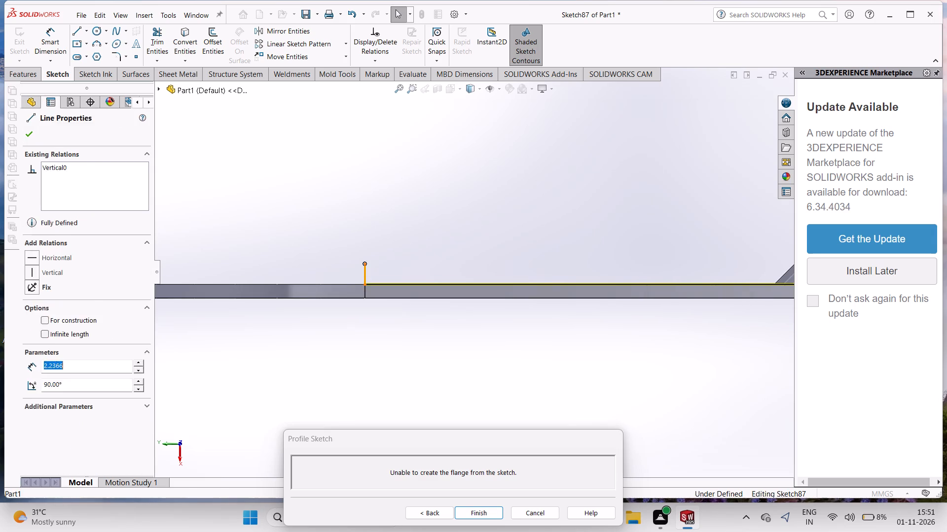
key("Delete")
scroll(426, 279, "up", 4)
scroll(575, 260, "down", 3)
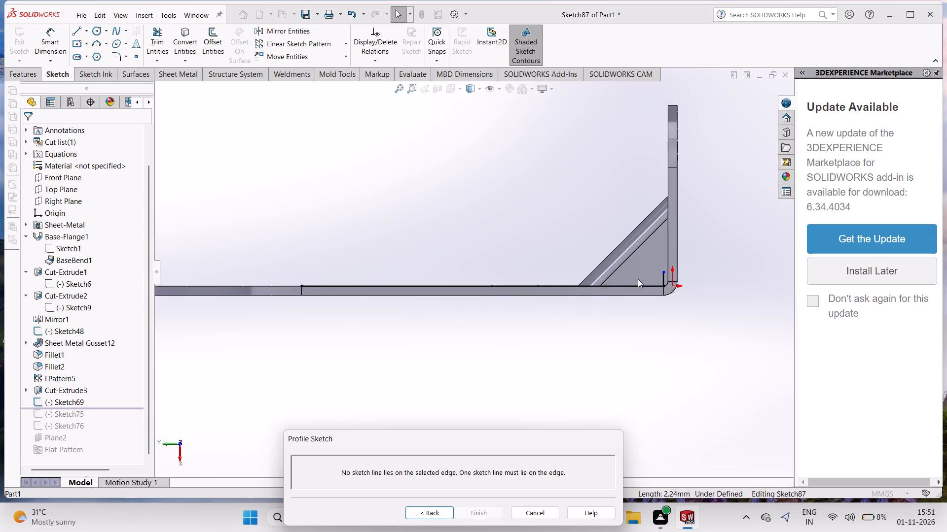
left_click(664, 278)
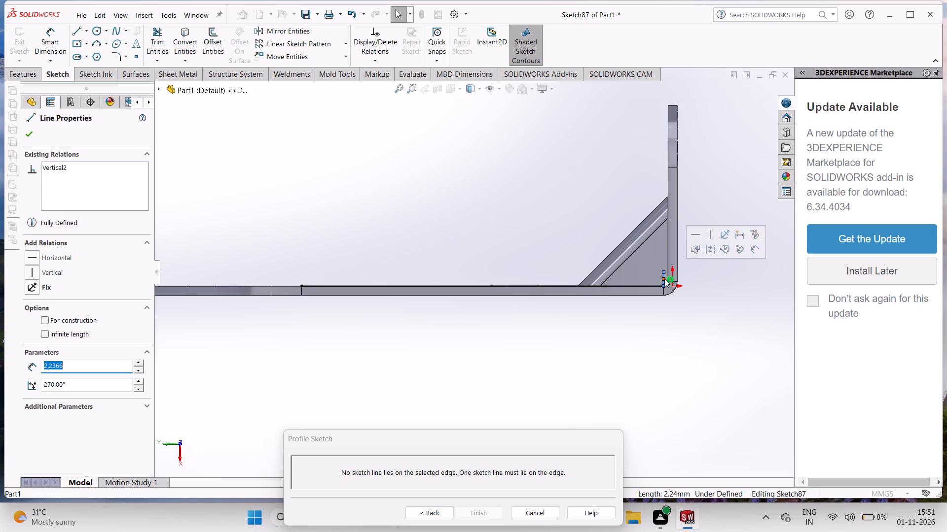
key("Delete")
Sketch a center rectangle about 15 mm by 19 mm, centered on the plate edge.
left_click(74, 38)
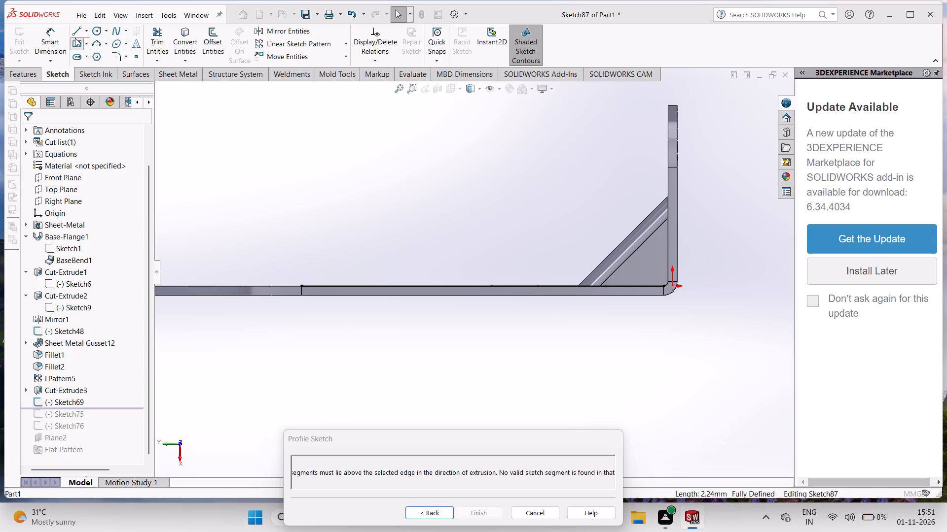
left_click(441, 286)
left_click(486, 228)
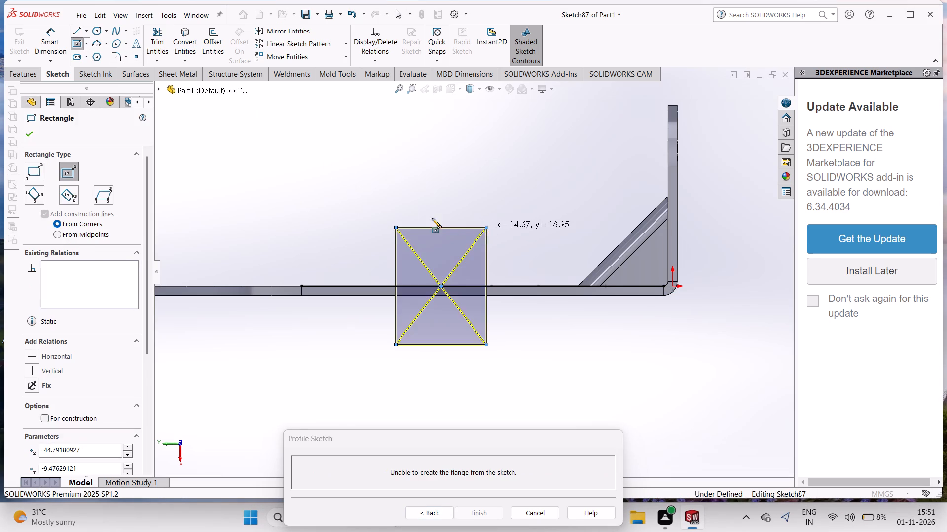
Trim away the rectangle's lower line and both of its side lines, using Trim to closest.
left_click(161, 39)
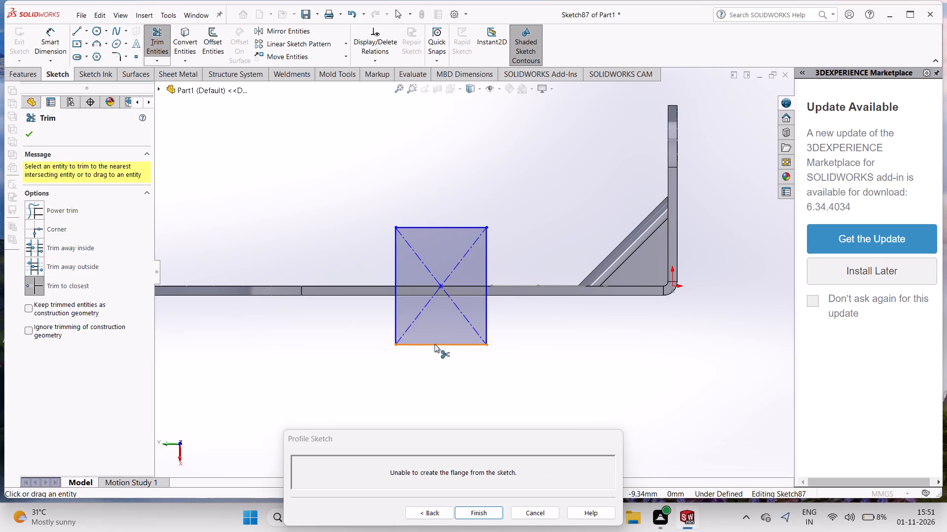
left_click(436, 344)
left_click(397, 324)
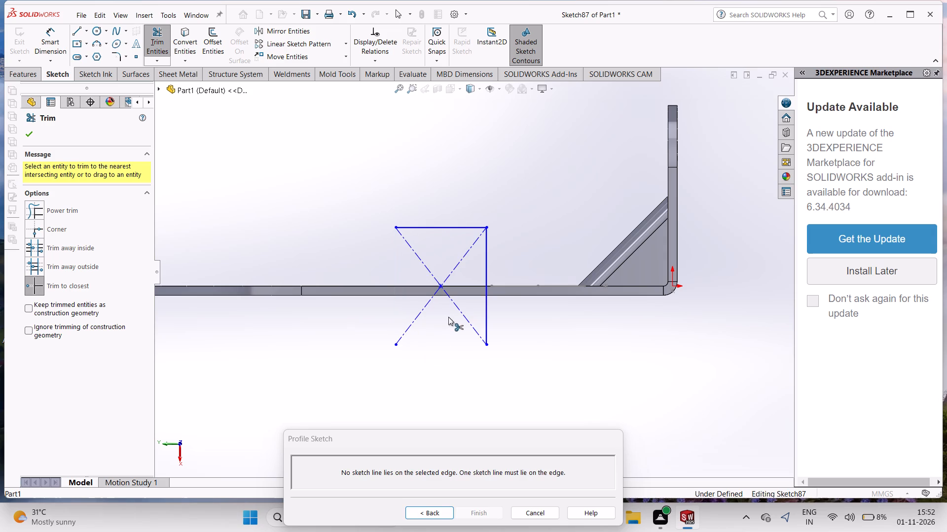
left_click(485, 308)
scroll(468, 308, "up", 1)
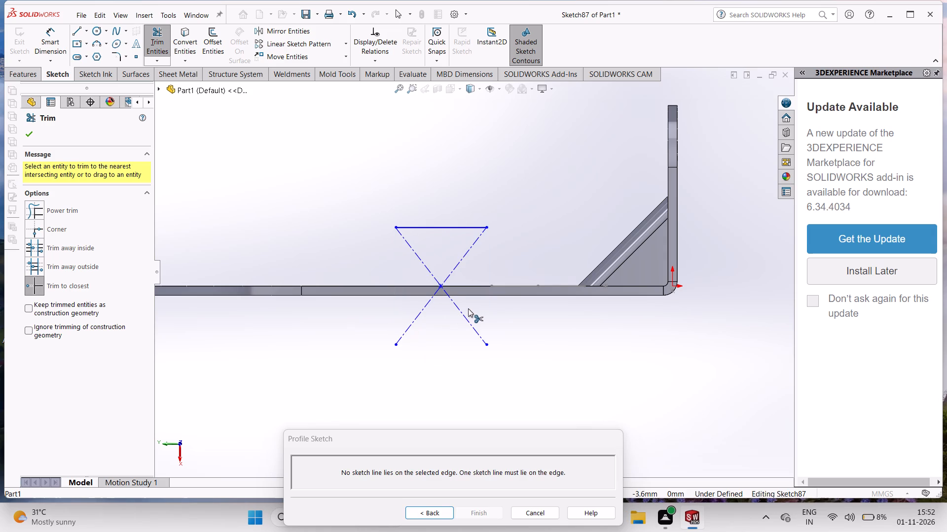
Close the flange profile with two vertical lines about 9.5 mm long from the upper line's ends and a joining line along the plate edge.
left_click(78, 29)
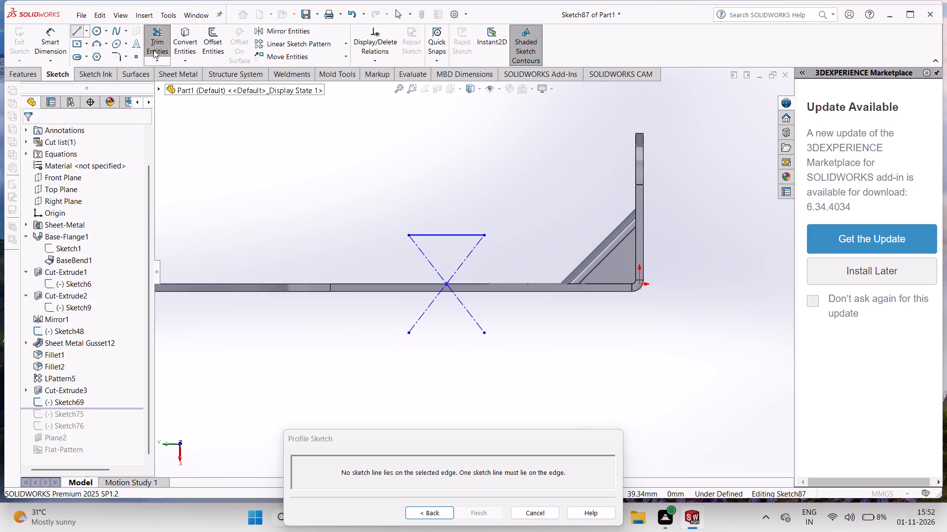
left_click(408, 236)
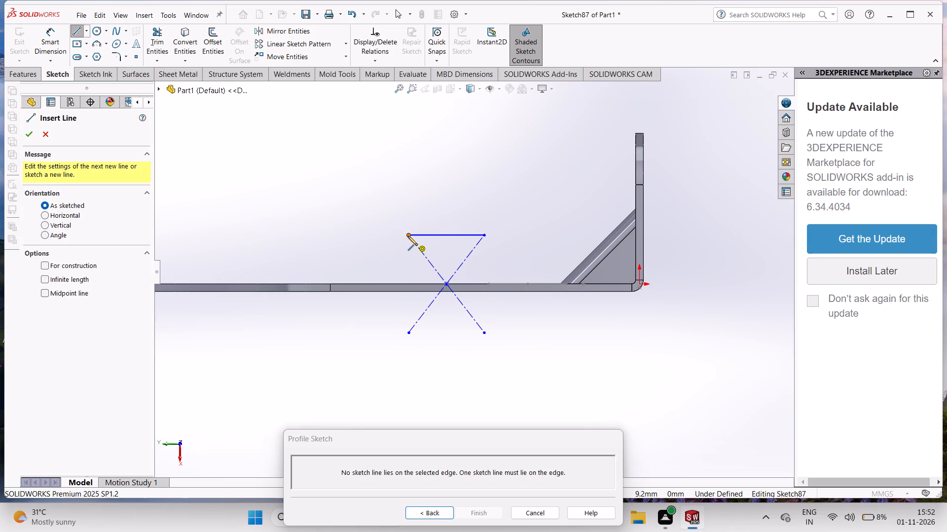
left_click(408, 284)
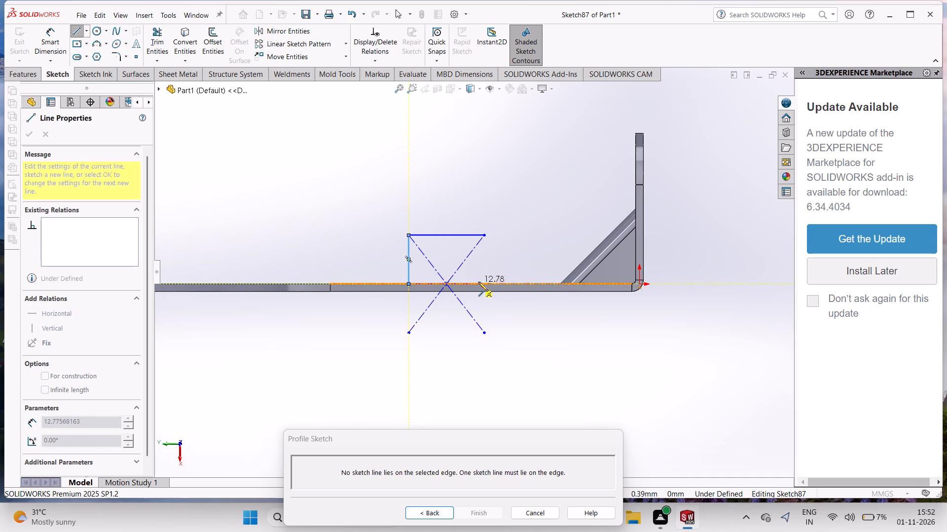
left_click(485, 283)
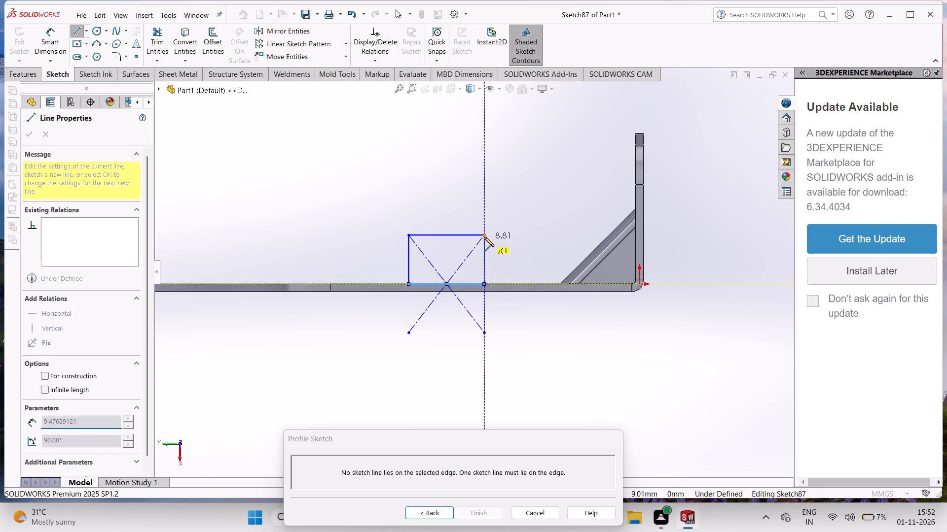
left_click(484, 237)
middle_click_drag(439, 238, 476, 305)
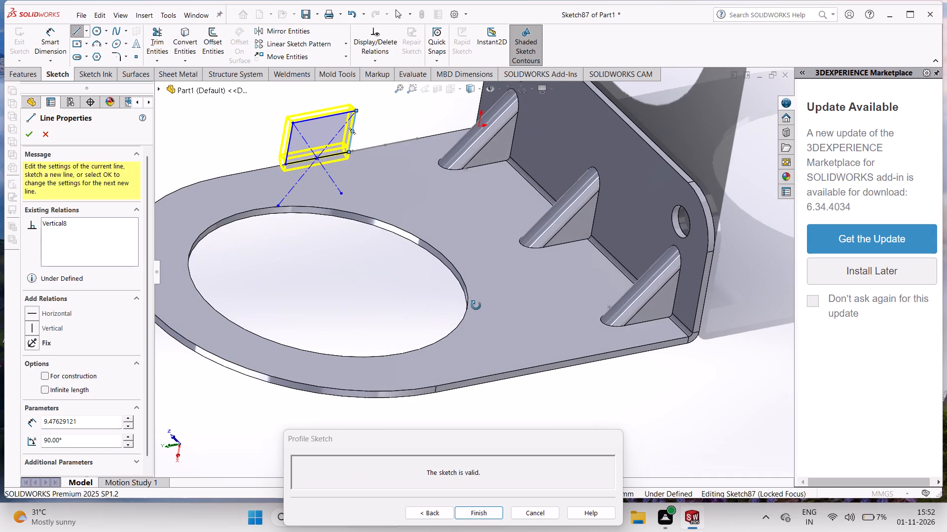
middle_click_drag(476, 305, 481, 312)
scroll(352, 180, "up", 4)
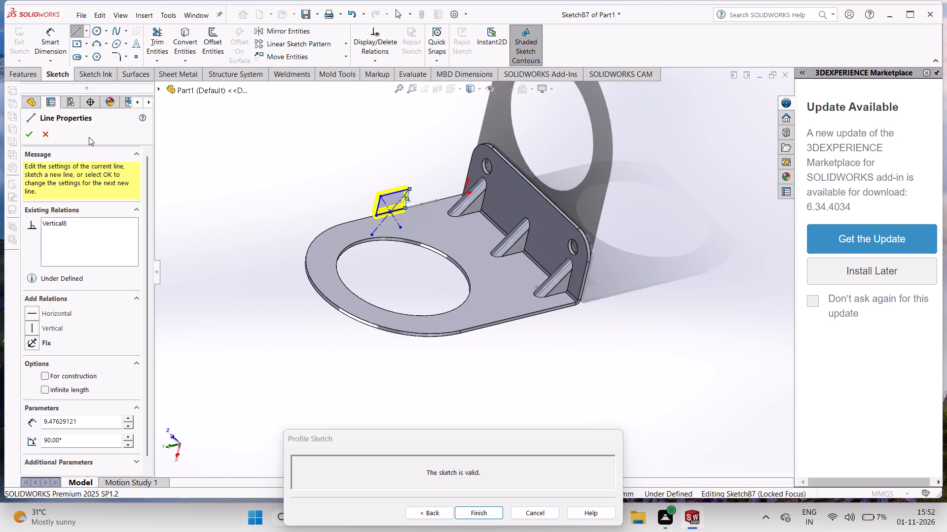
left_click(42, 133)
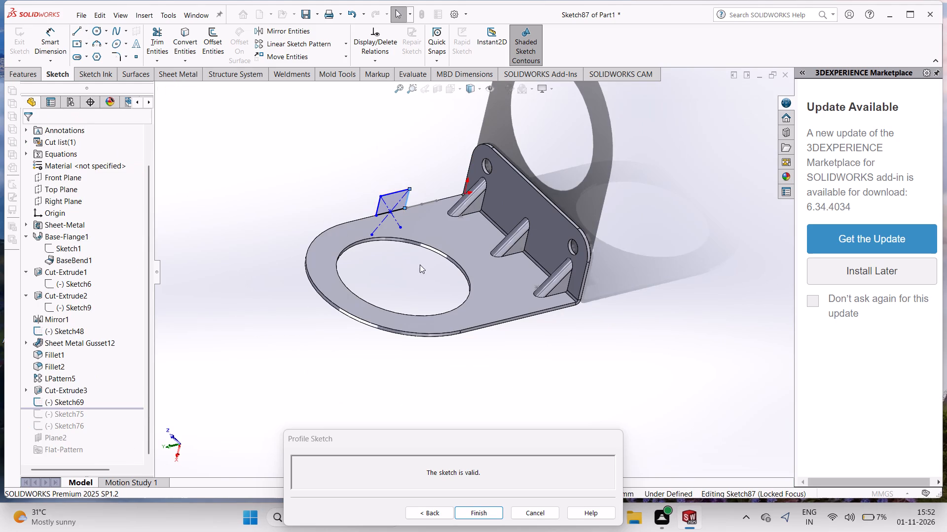
Trim away the profile's upper line, both side lines and the upper halves of the construction diagonals.
middle_click_drag(430, 283, 407, 254)
scroll(454, 220, "down", 6)
middle_click_drag(480, 274, 480, 275)
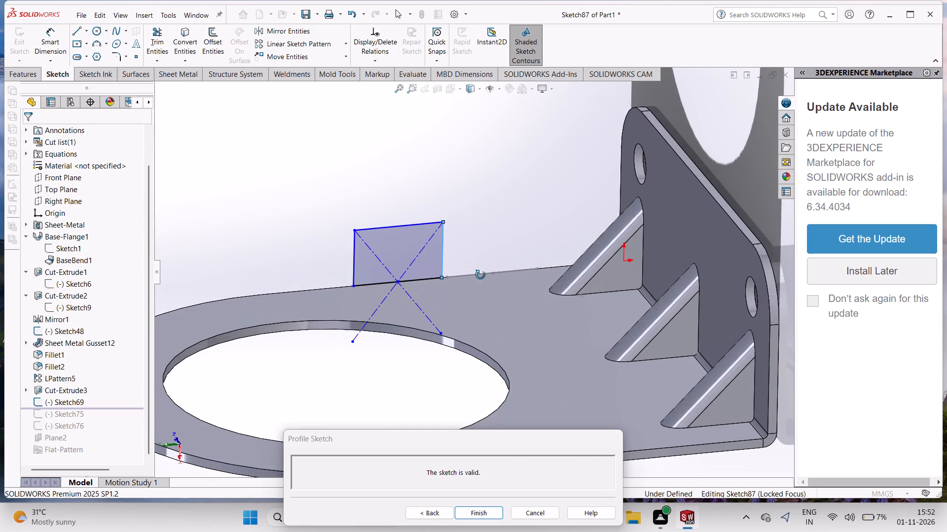
middle_click_drag(480, 275, 647, 240)
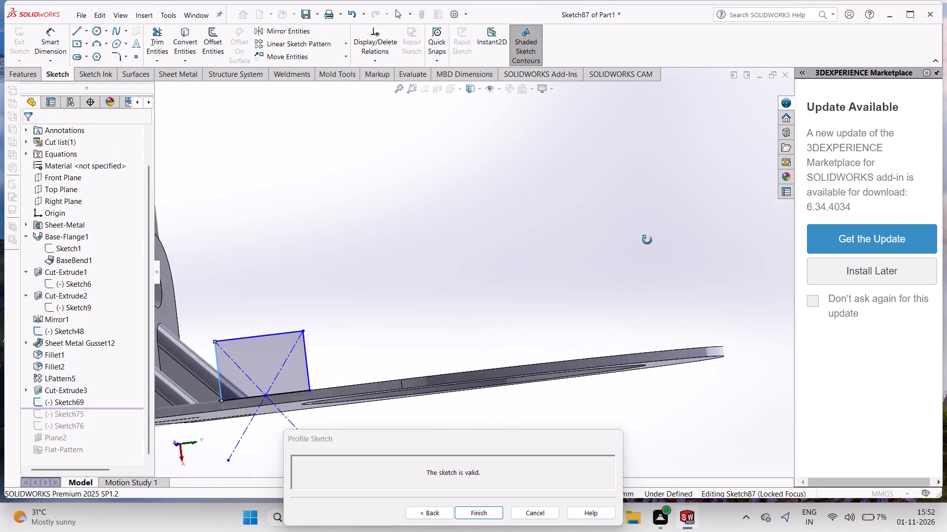
middle_click_drag(647, 240, 654, 252)
scroll(471, 209, "up", 1)
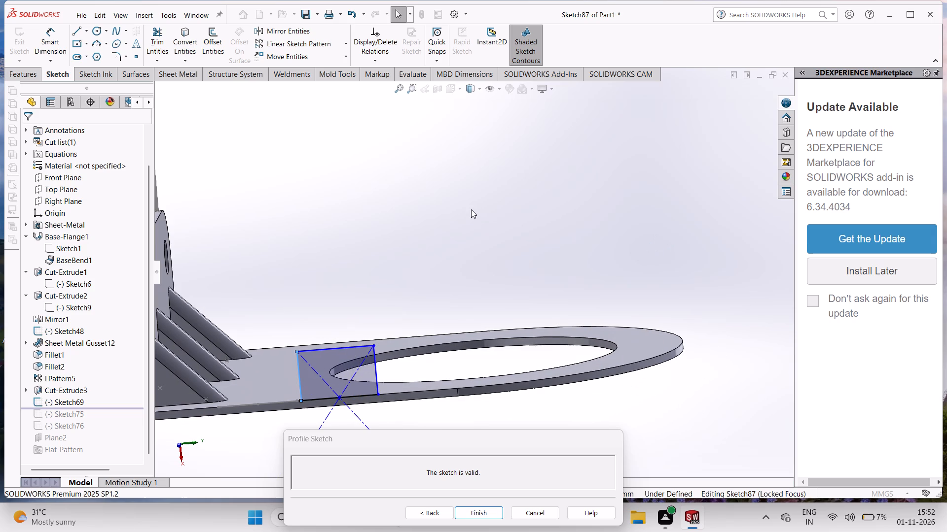
left_click(157, 40)
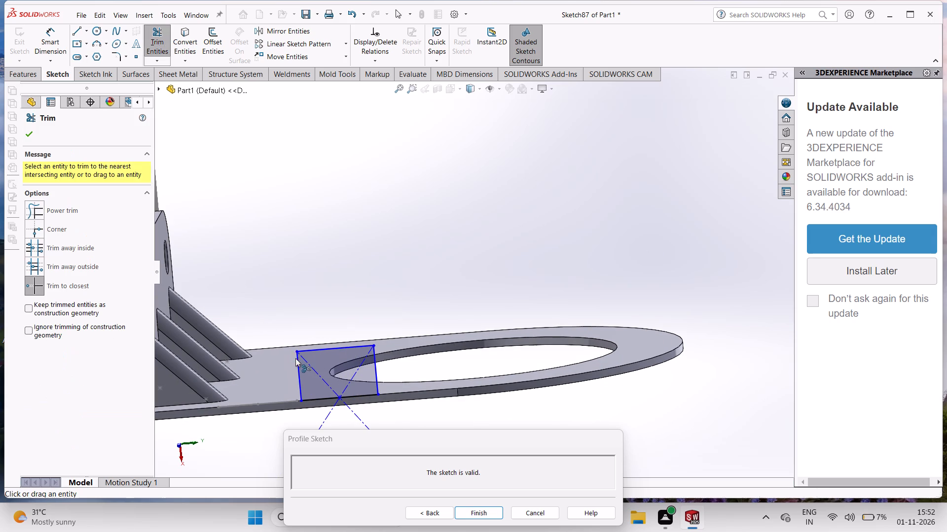
left_click(298, 365)
left_click(303, 357)
left_click(305, 352)
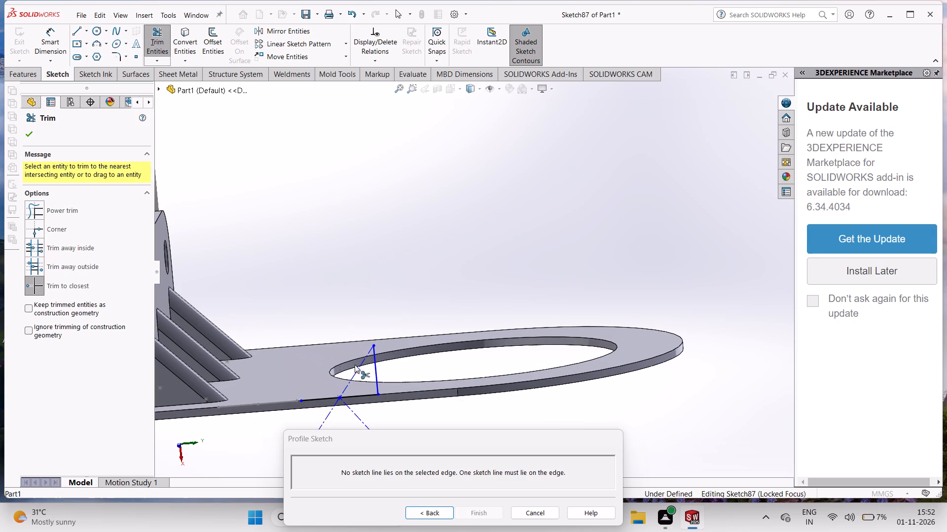
left_click(378, 375)
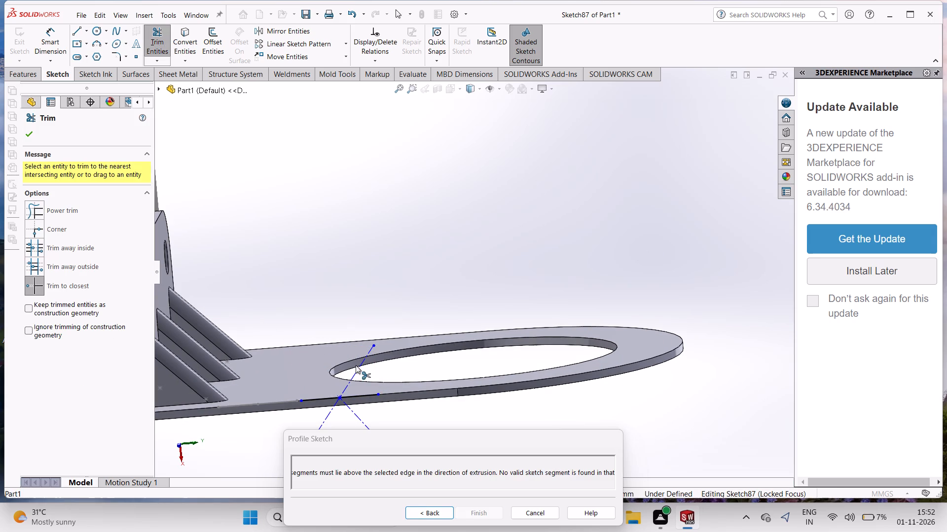
left_click(357, 367)
left_click(358, 372)
Trim away the remaining lower halves of the diagonals and the profile line on the plate edge.
scroll(360, 383, "up", 2)
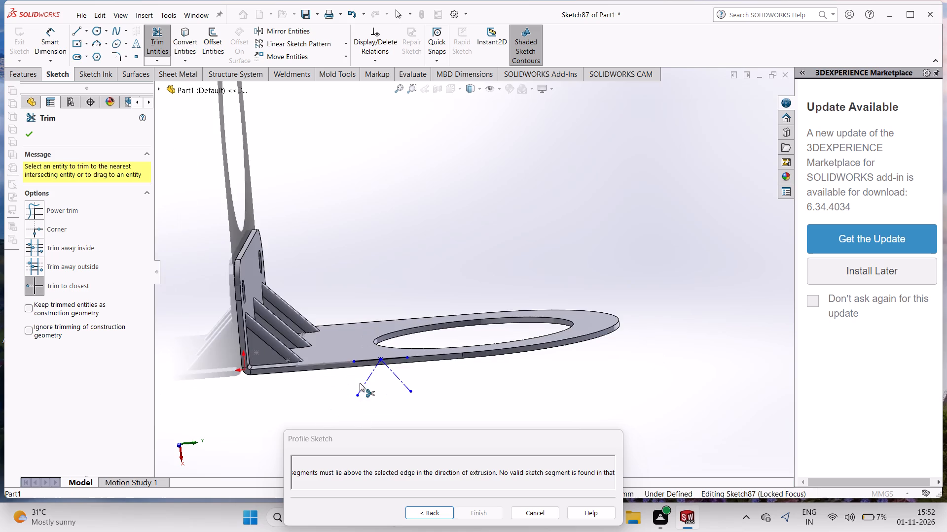
scroll(359, 382, "down", 3)
left_click(399, 353)
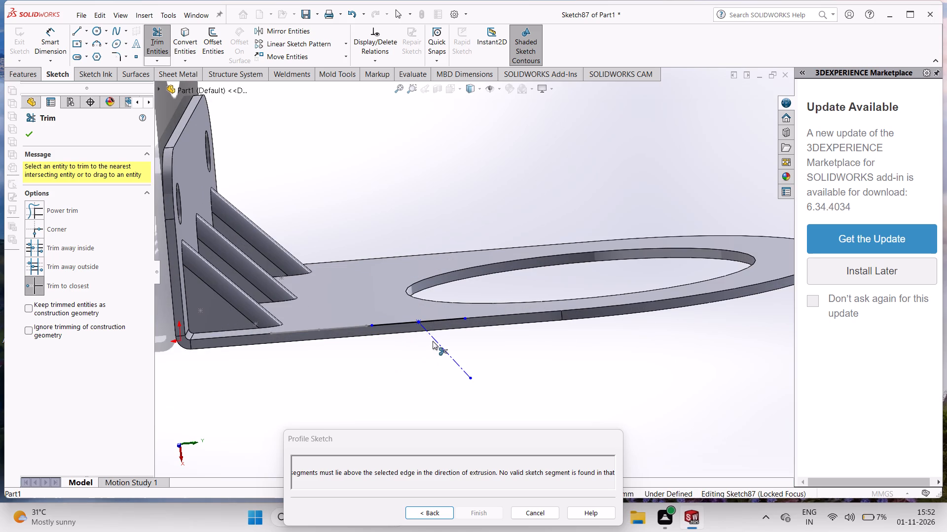
left_click(435, 338)
left_click(429, 322)
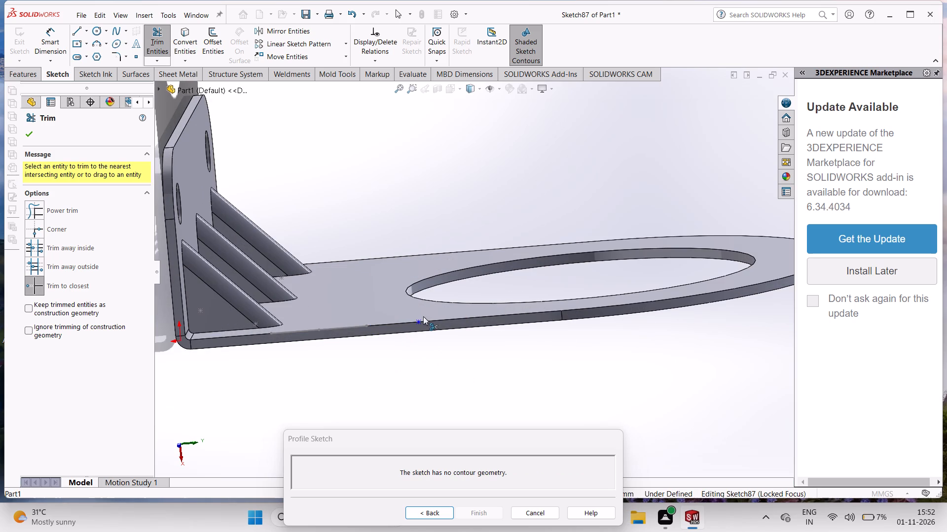
Sketch a horizontal line about 24.7 mm long from the outer corner where the gusseted plate meets the bend, toward the large hole.
middle_click_drag(417, 329, 428, 329)
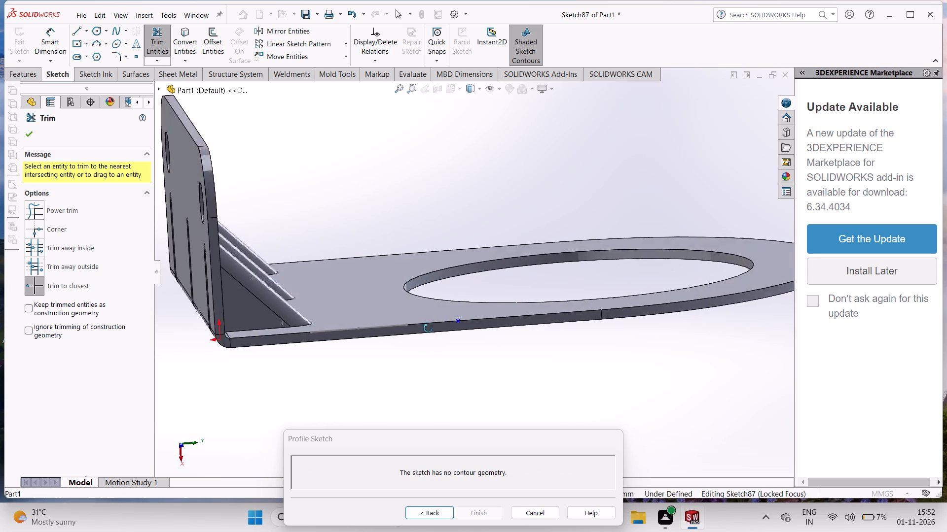
middle_click_drag(428, 329, 417, 319)
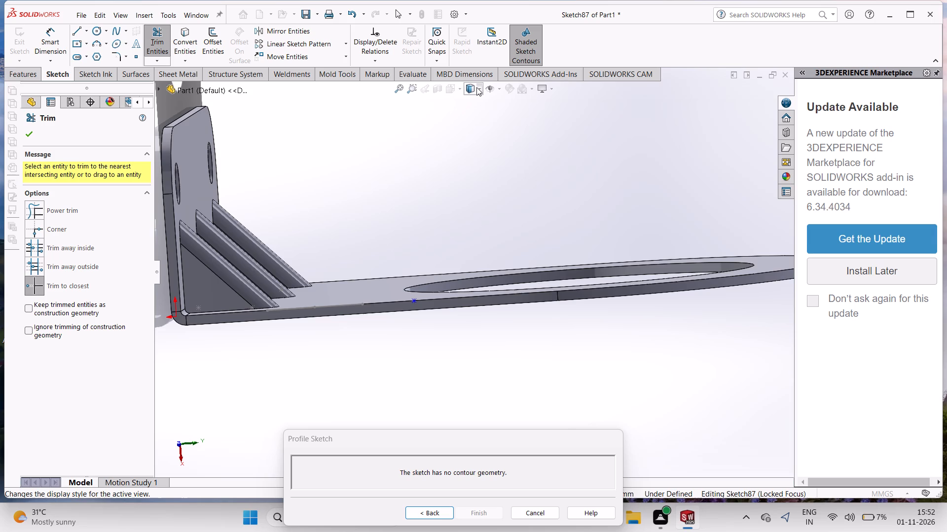
scroll(384, 222, "up", 1)
middle_click_drag(384, 223, 388, 219)
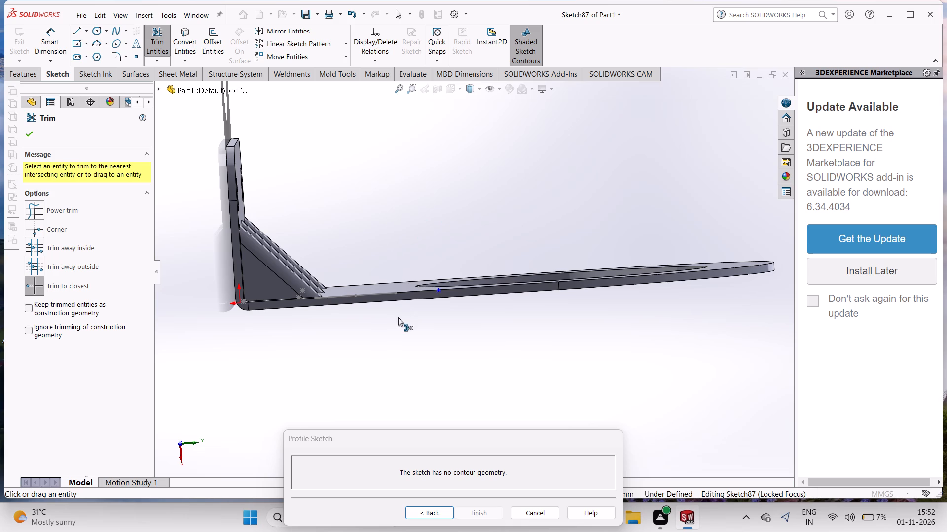
left_click(76, 32)
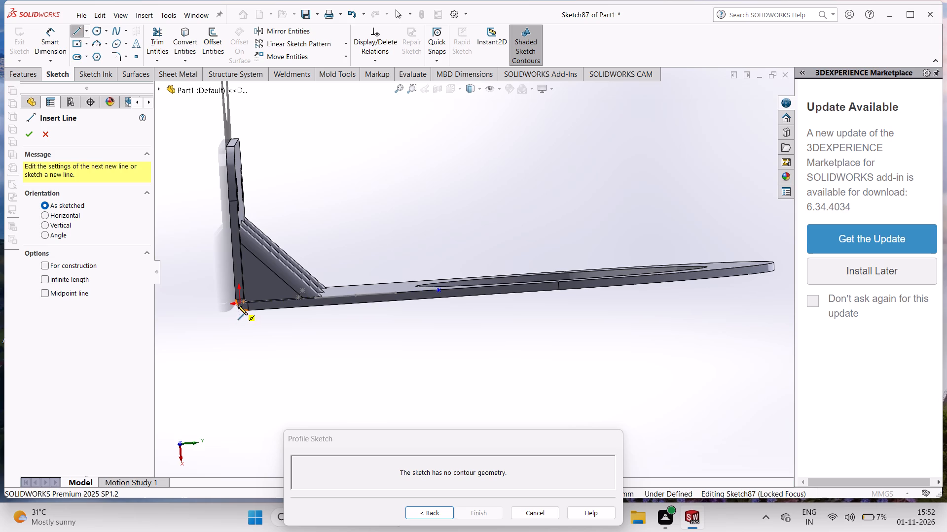
scroll(235, 302, "down", 3)
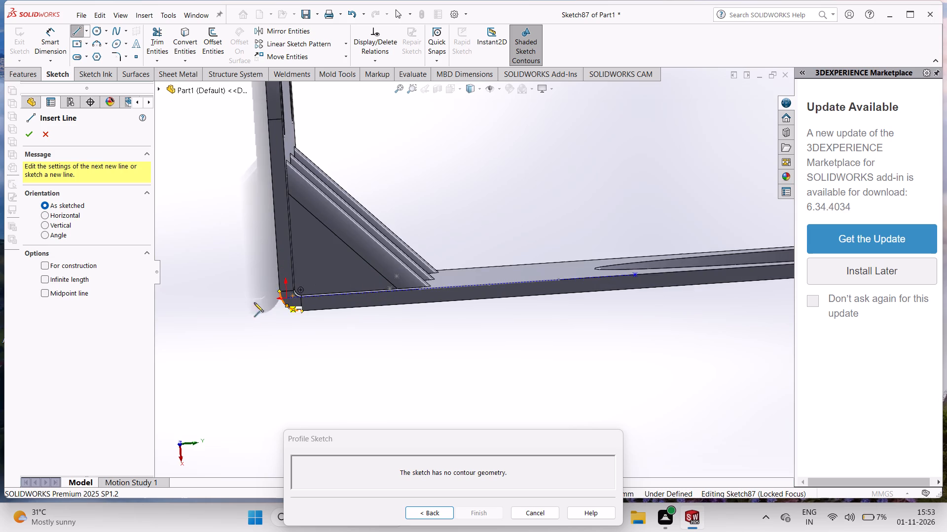
scroll(262, 302, "down", 3)
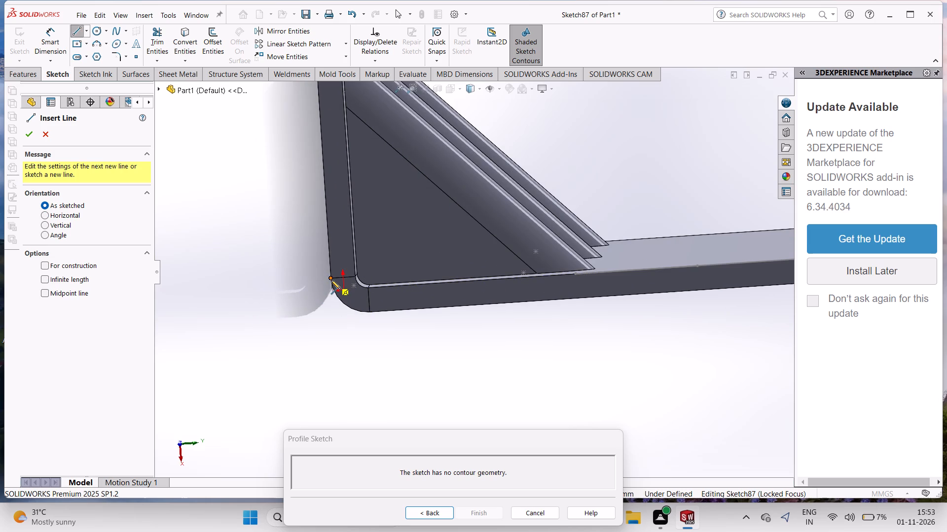
left_click(331, 279)
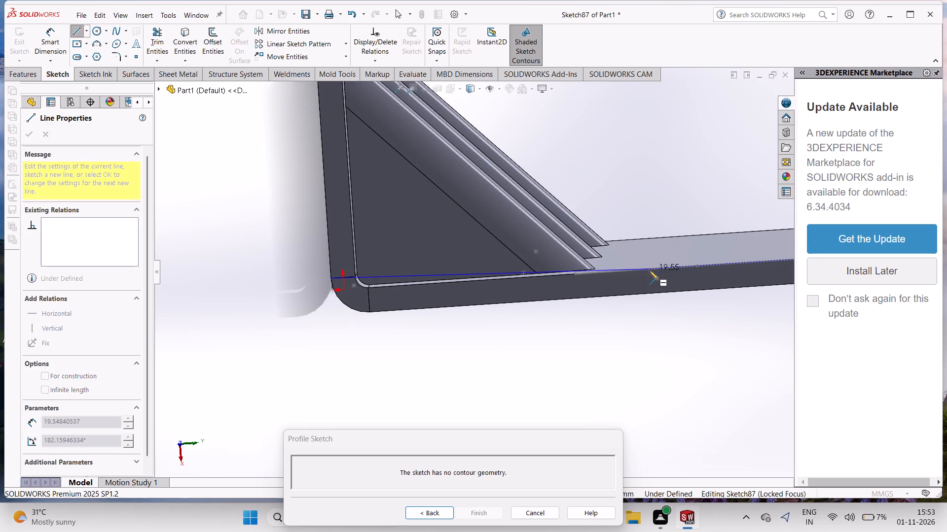
scroll(649, 270, "up", 2)
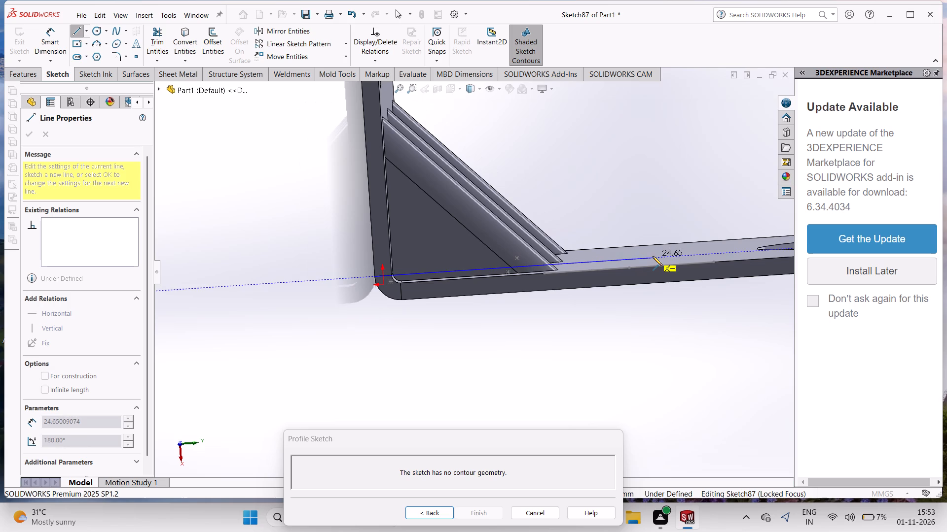
left_click(653, 256)
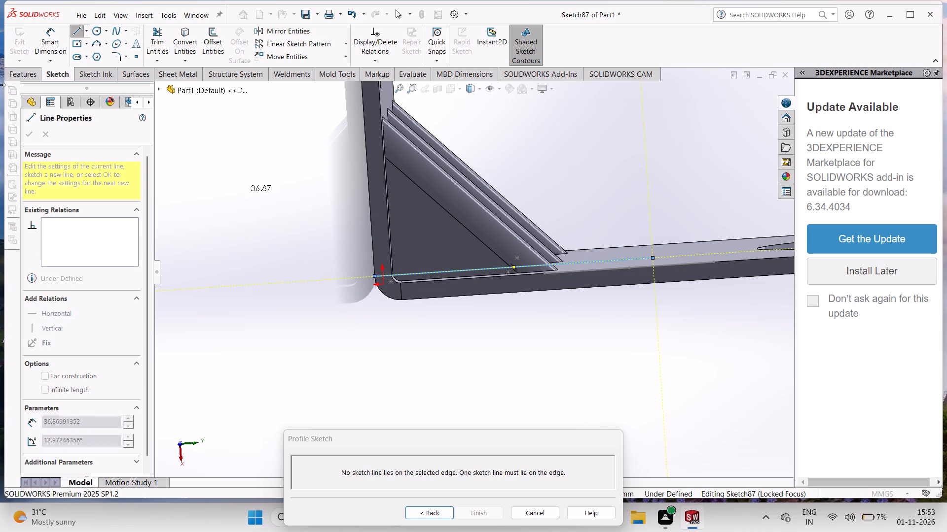
Dimension the length of the new horizontal line to 22 mm.
left_click(41, 38)
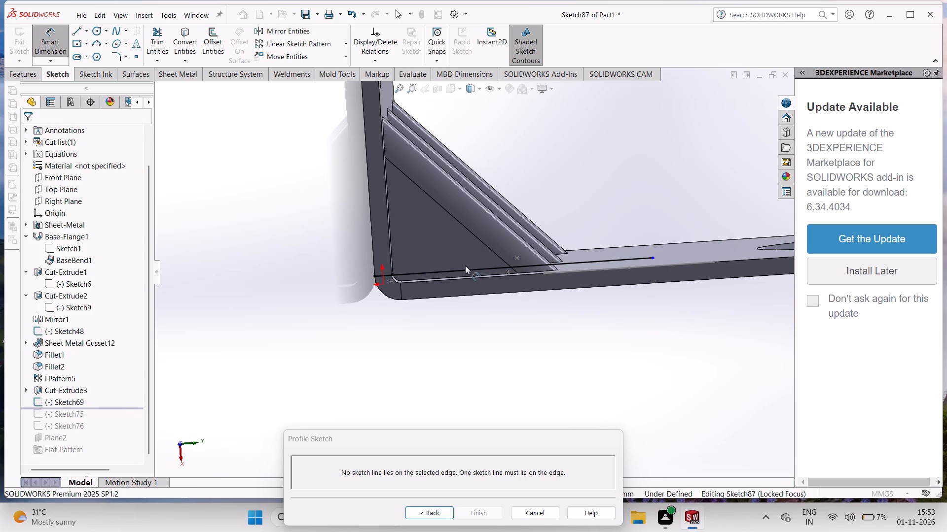
left_click(462, 269)
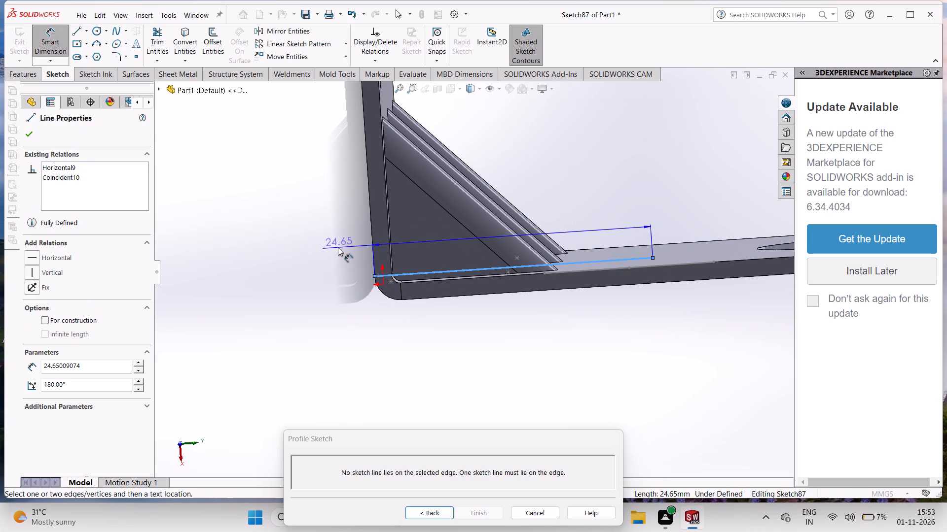
left_click(336, 247)
type("22")
key("Return")
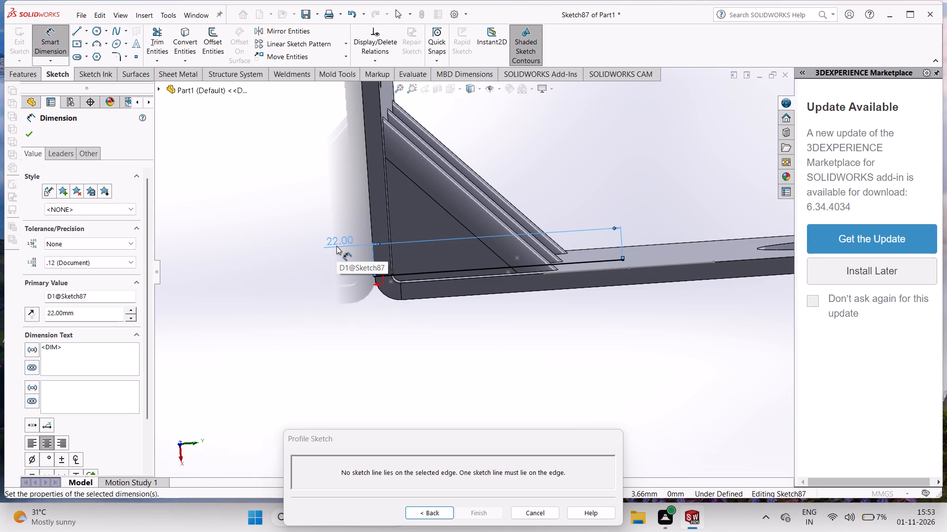
Set the horizontal line's length dimension to 22.50 mm.
double_click(344, 243)
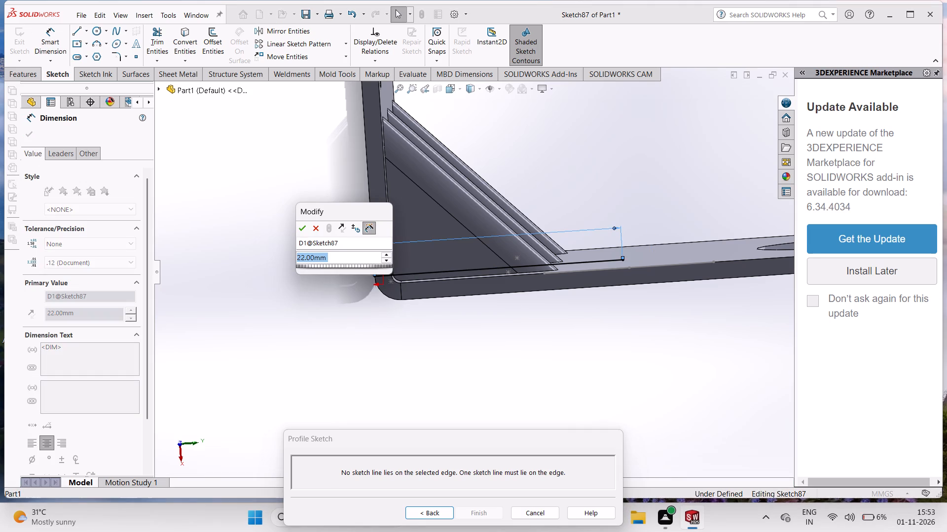
type("22")
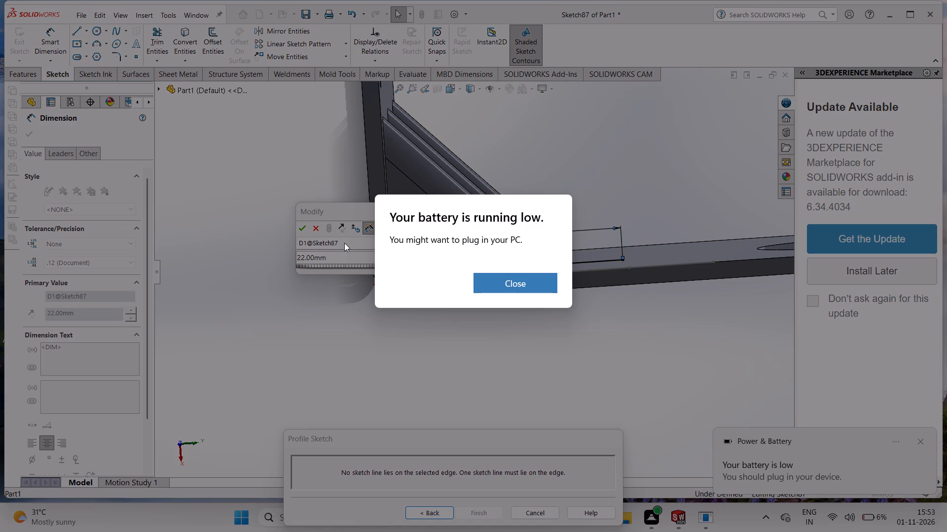
left_click(491, 286)
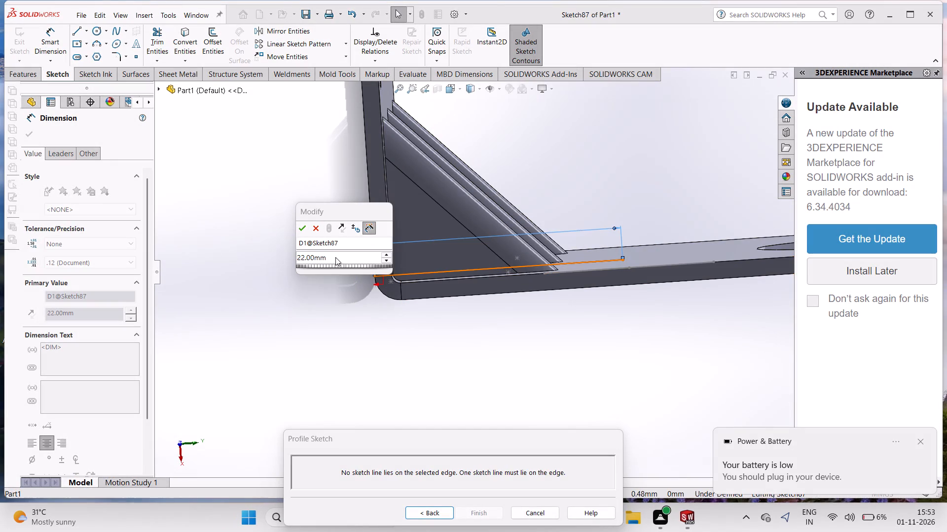
left_click(335, 257)
type("22.50")
key("Return")
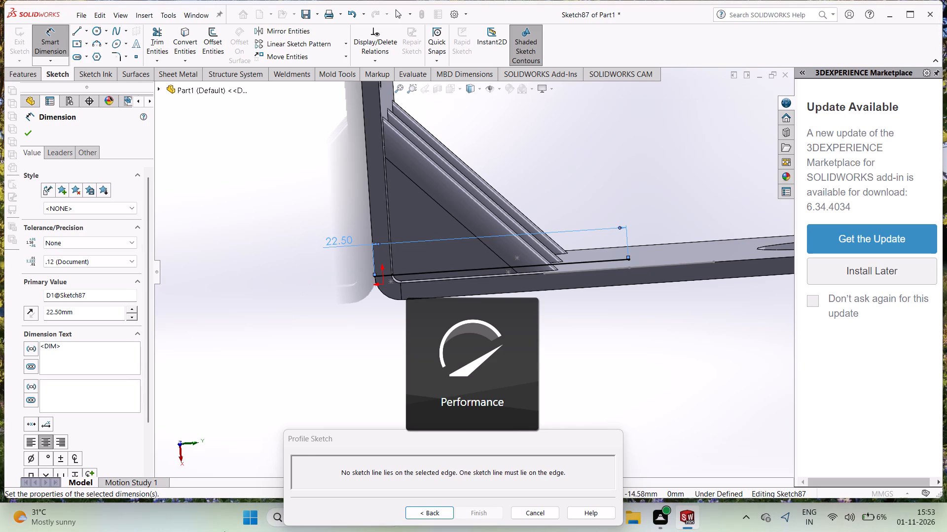
Sketch a vertical line down from the plate's outer edge, aligned with the end of the 22.50 mm line, and dimension it to 15 mm.
middle_click(456, 294)
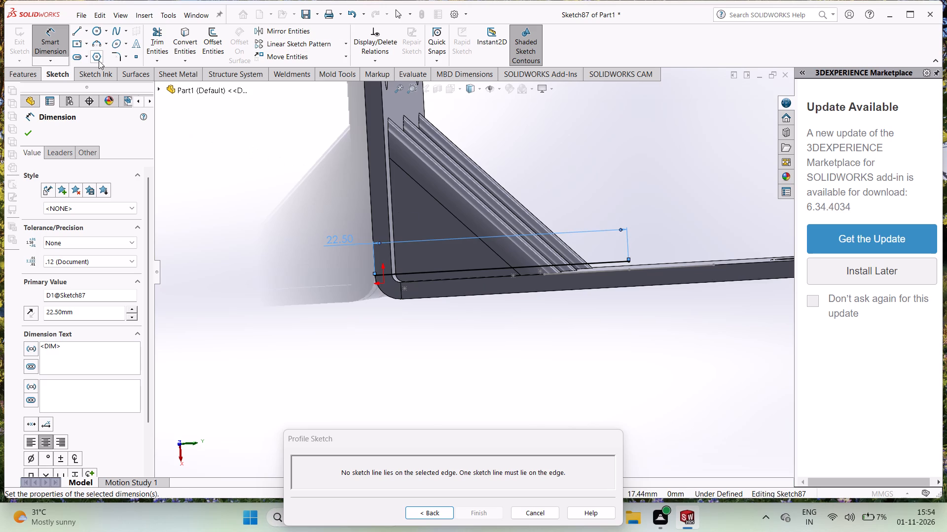
left_click(79, 32)
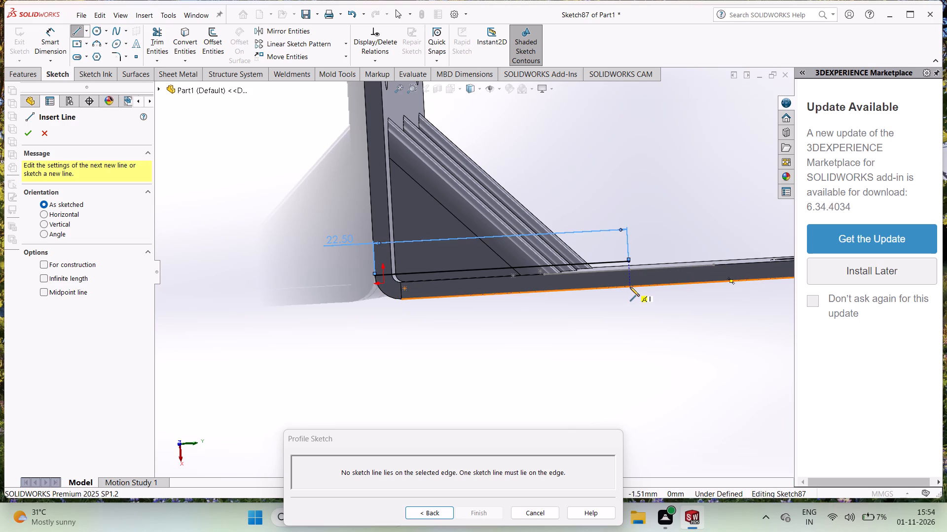
left_click(630, 287)
left_click(636, 354)
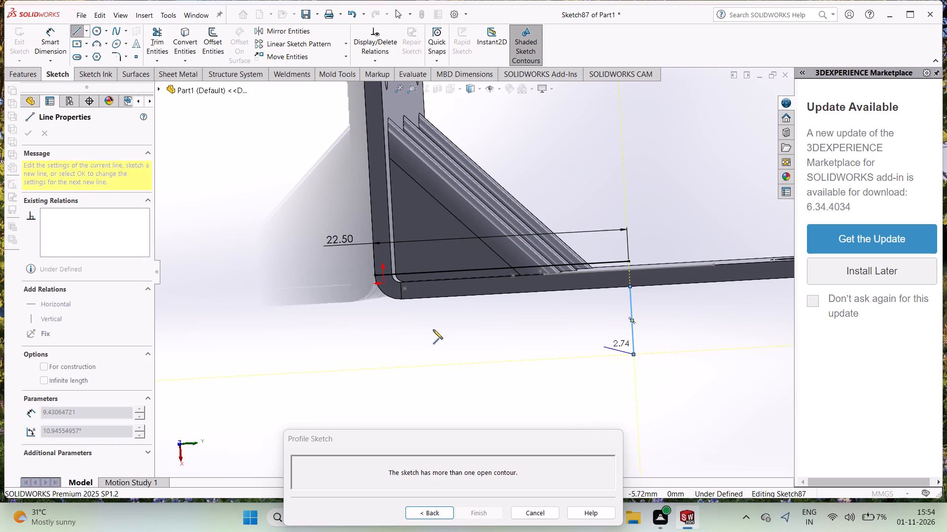
left_click(42, 37)
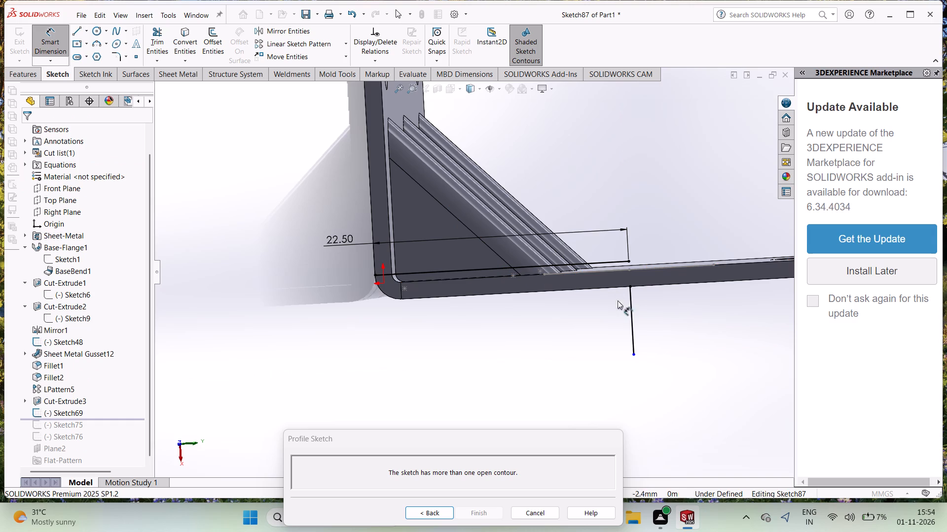
left_click(631, 314)
left_click(578, 341)
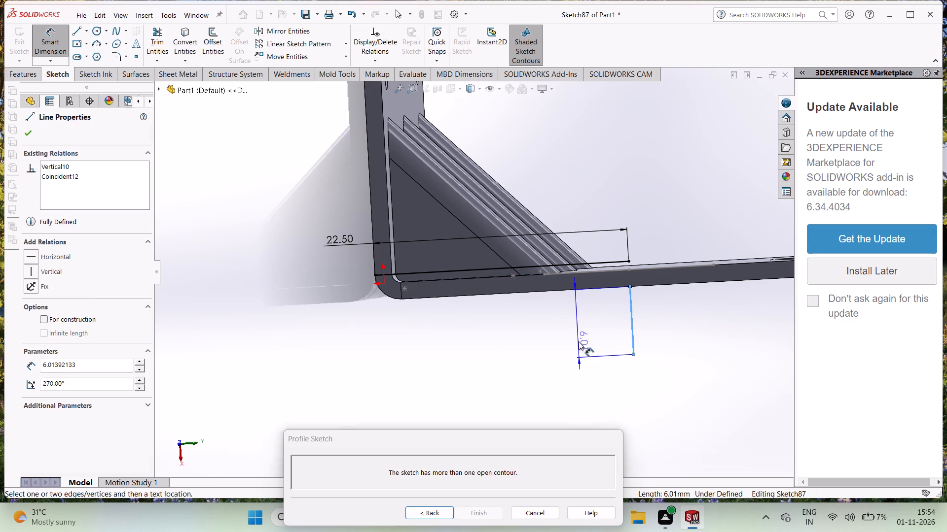
type("15")
key("Return")
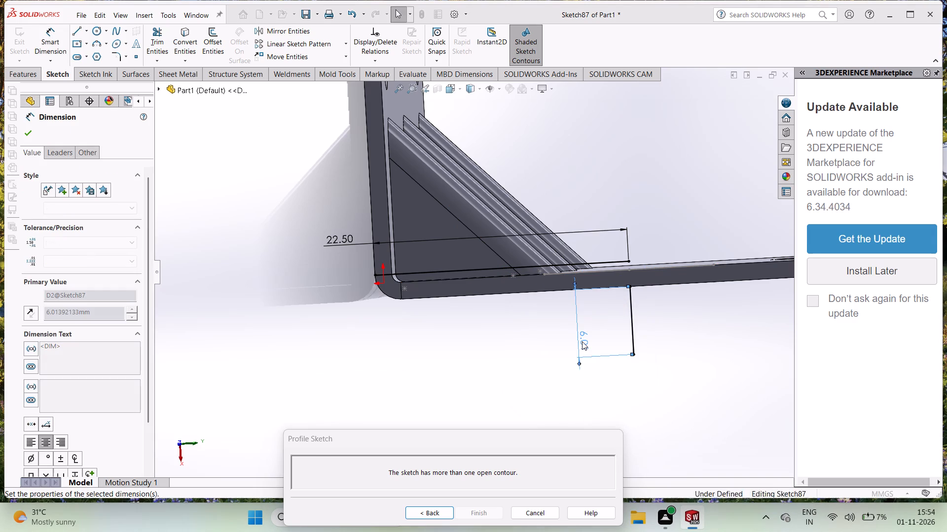
Sketch a circle centred on the free end of the vertical line and dimension its diameter to 6.50 mm.
scroll(586, 332, "up", 2)
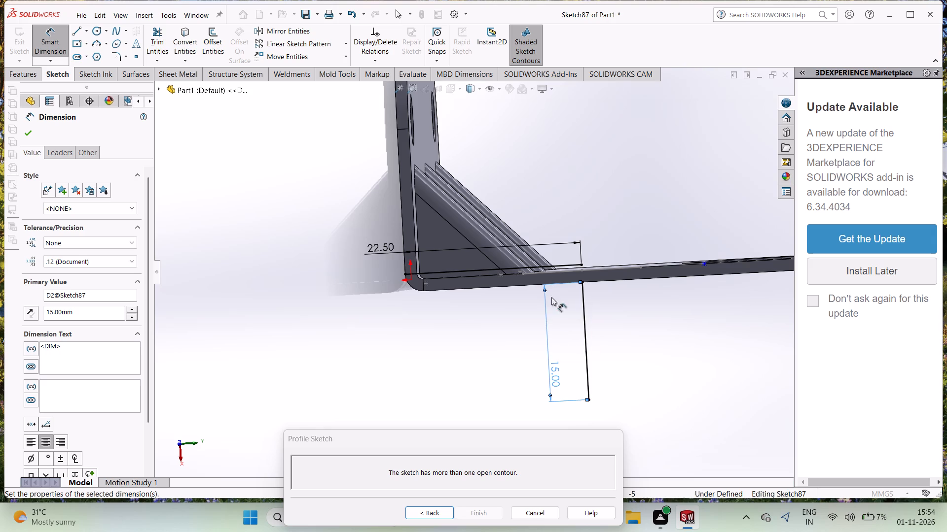
left_click(100, 33)
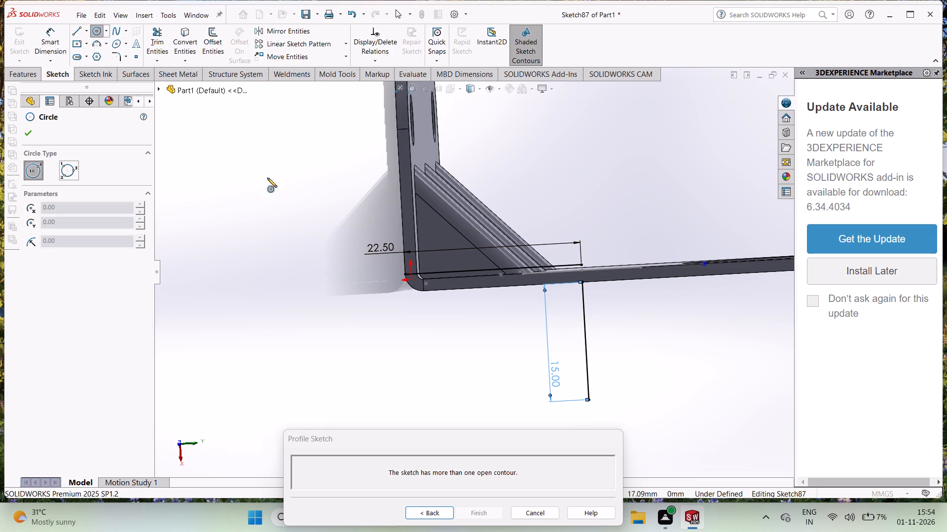
left_click(587, 400)
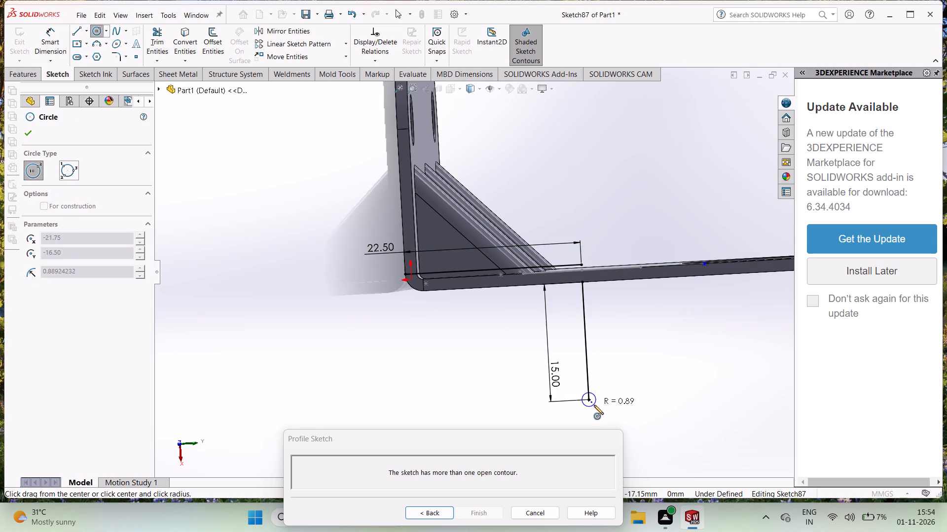
left_click(600, 410)
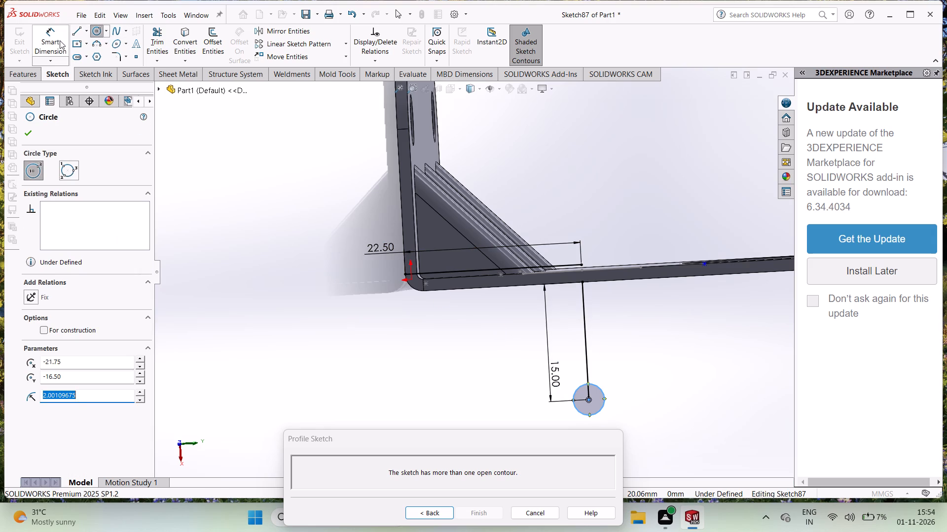
left_click(60, 40)
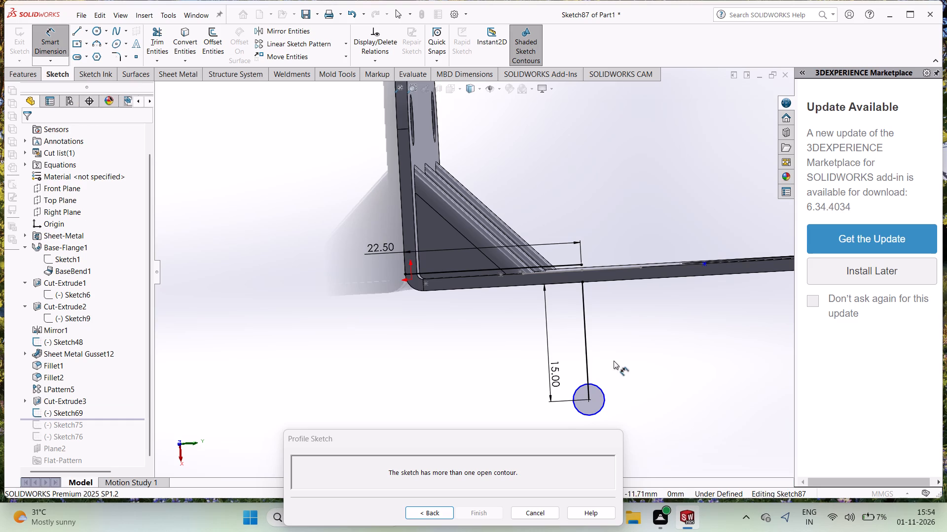
left_click(594, 384)
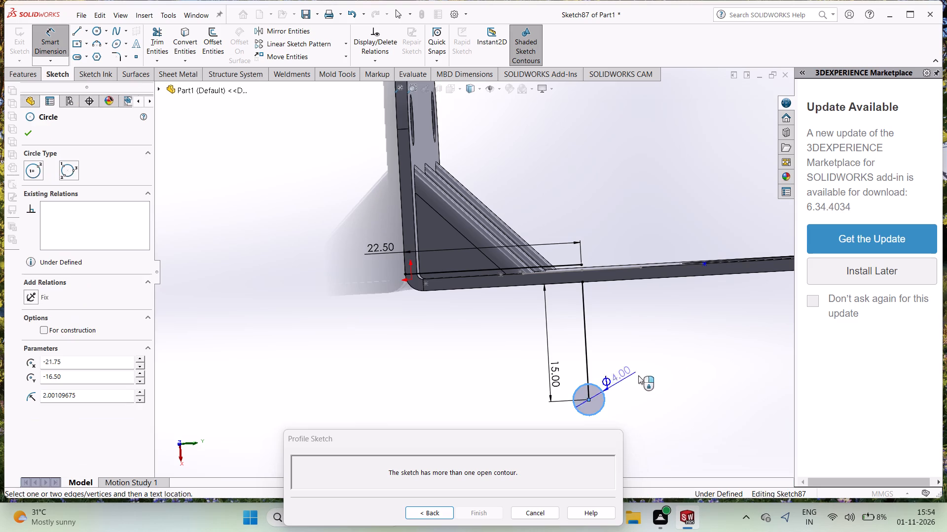
left_click(688, 358)
type("6.50")
key("Return")
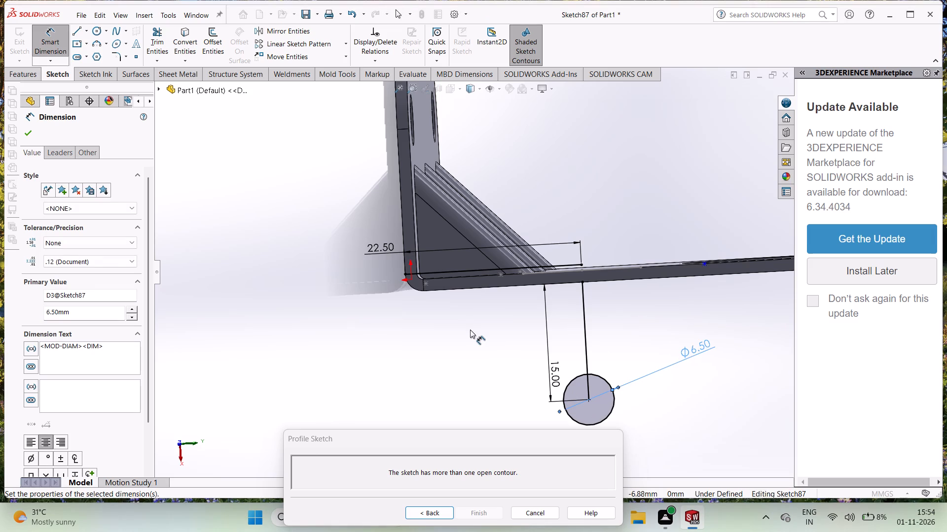
Sketch a larger circle concentric with the 6.50 mm circle and set its radius to 7.50 mm.
scroll(470, 330, "up", 3)
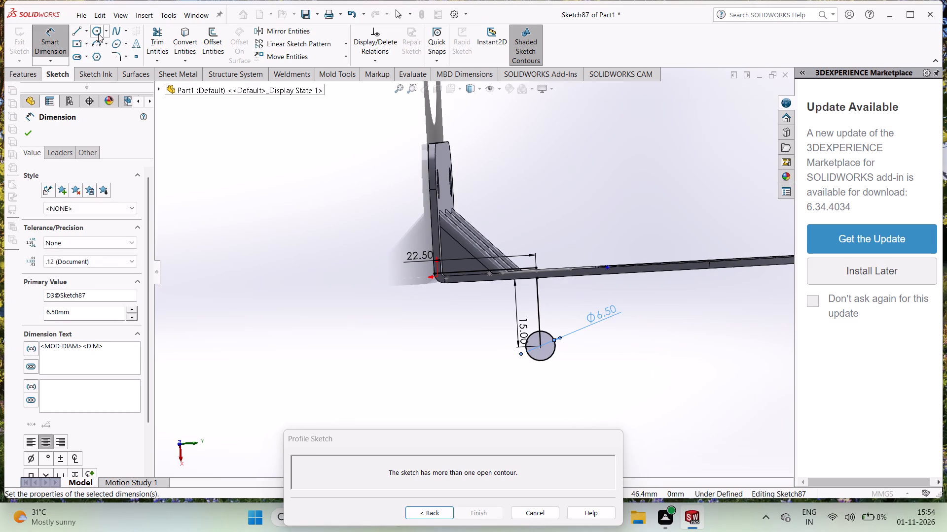
left_click(98, 33)
left_click(541, 346)
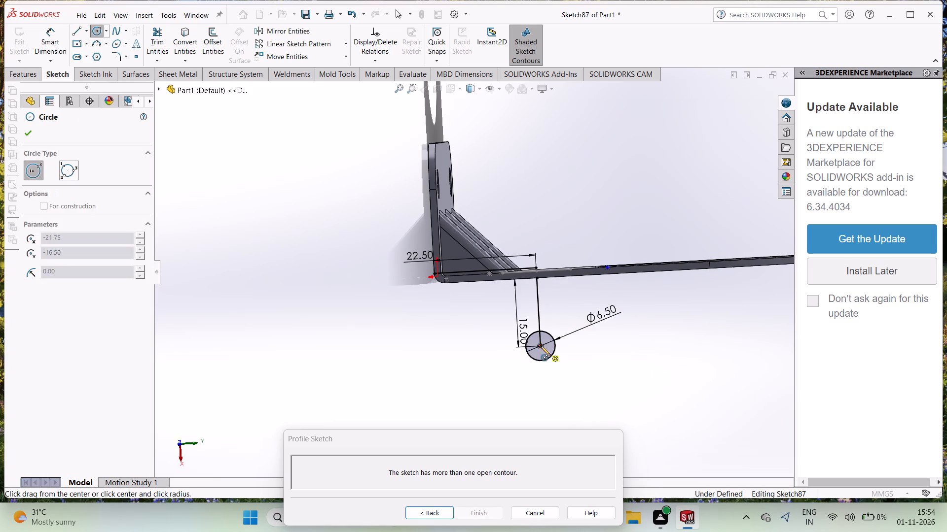
left_click(537, 381)
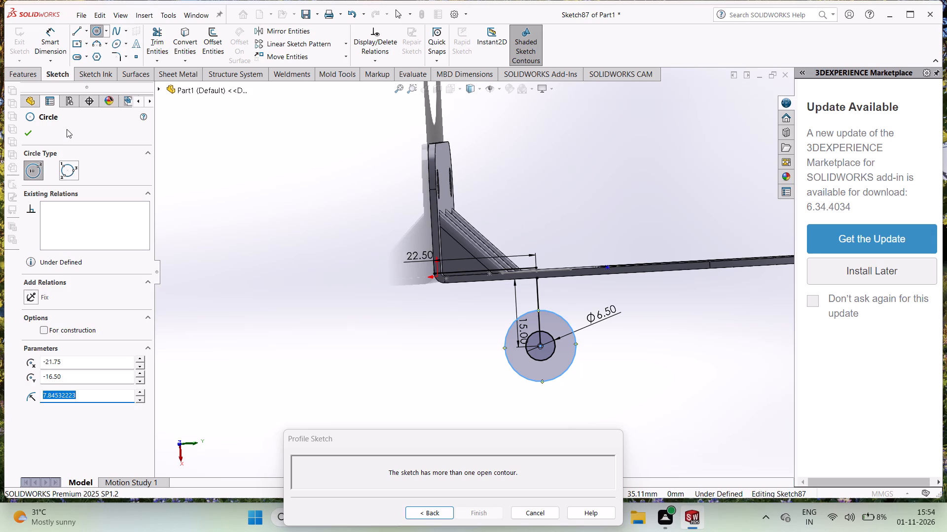
key("7")
type(".50")
key("Return")
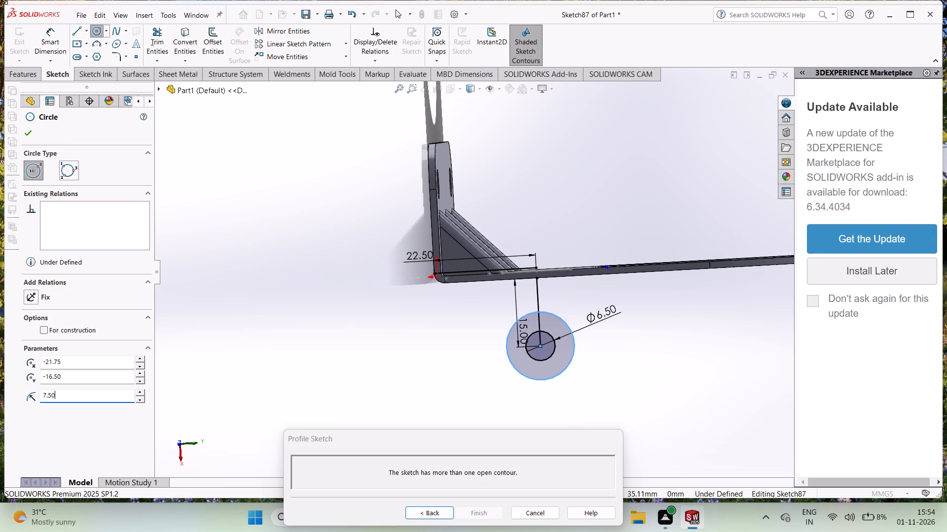
Sketch connected lines from one side of the outer circle up to the plate edge, along it, and back down to the circle's opposite side.
left_click(76, 32)
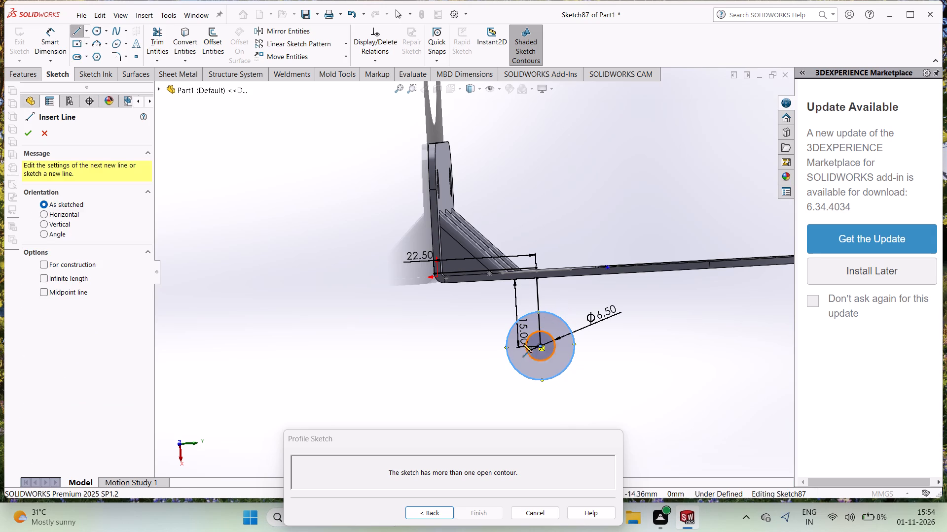
left_click(507, 346)
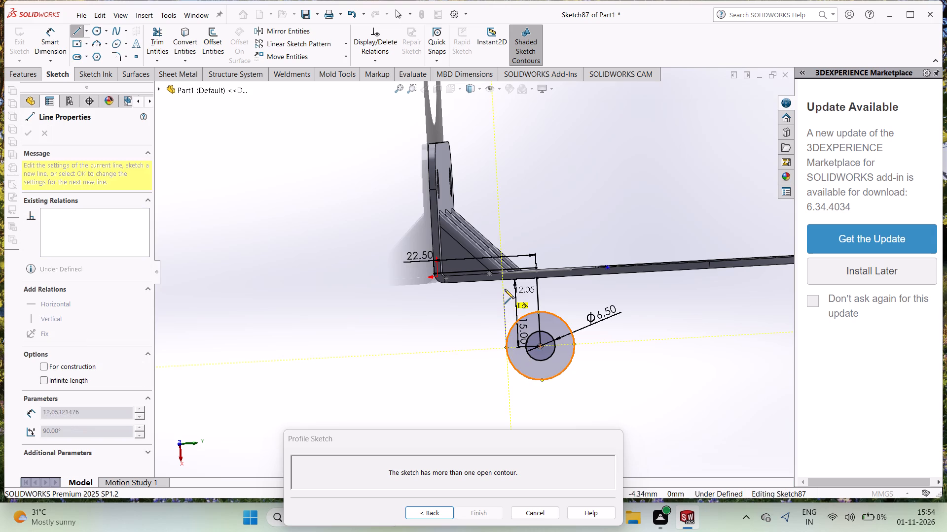
left_click(502, 278)
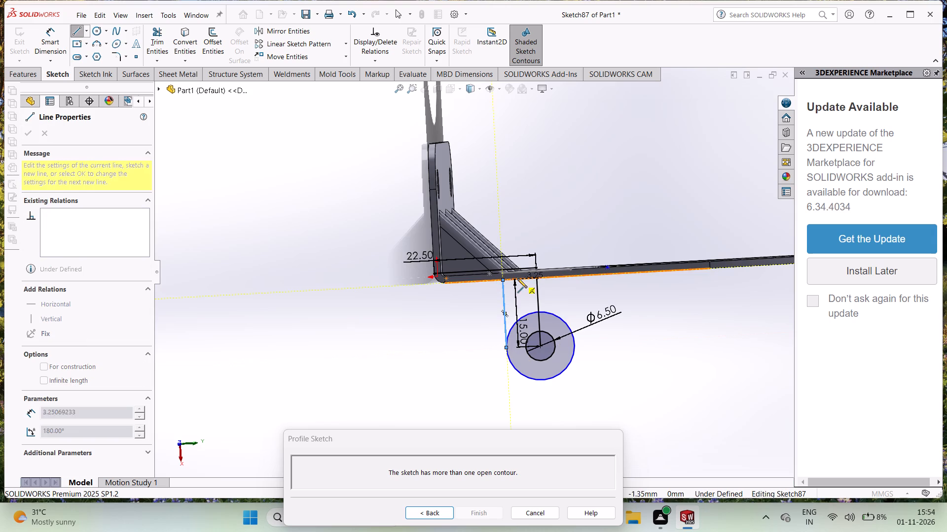
left_click(568, 275)
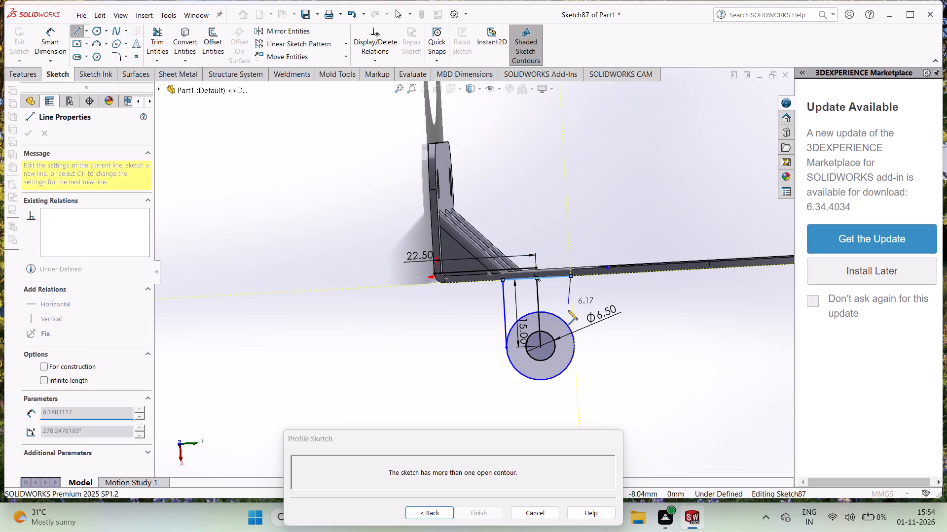
left_click(573, 345)
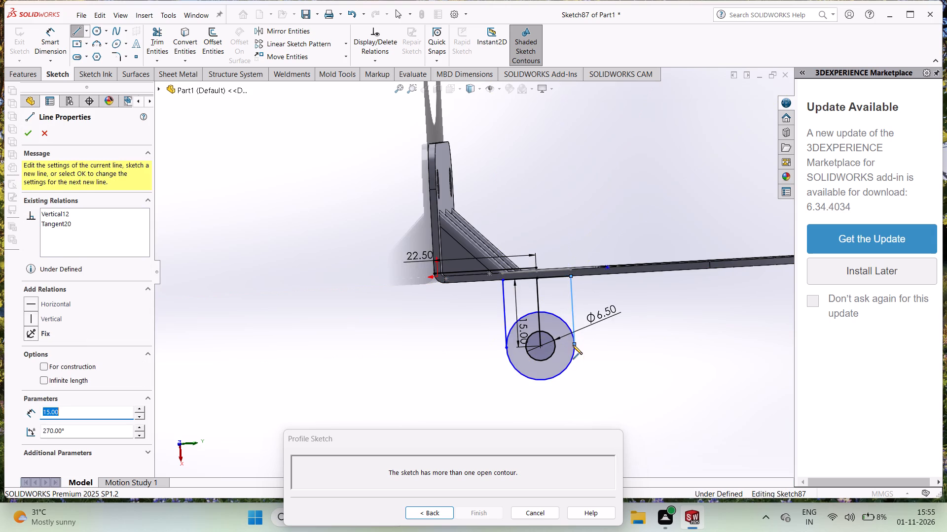
Trim away the vertical centre line and the upper half of the outer circle, leaving a round-ended tab outline with its hole.
scroll(563, 338, "down", 3)
left_click(165, 52)
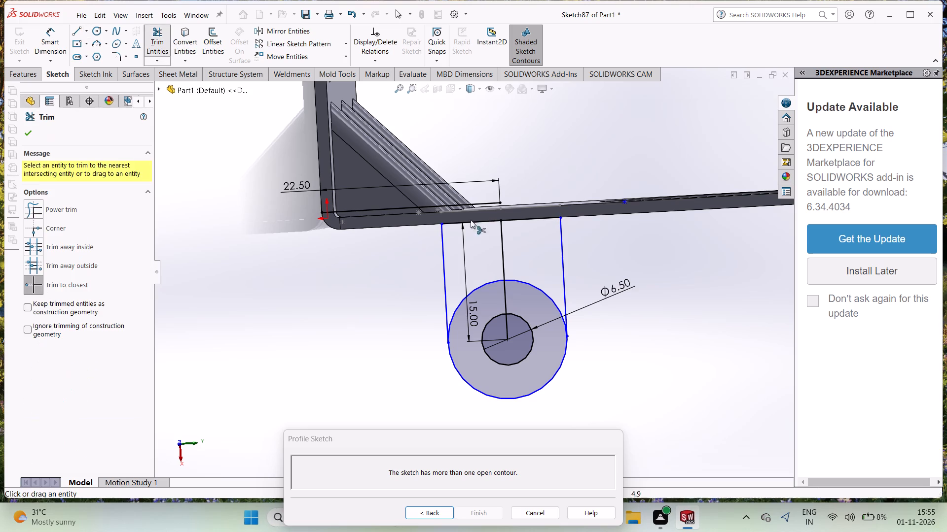
left_click(500, 238)
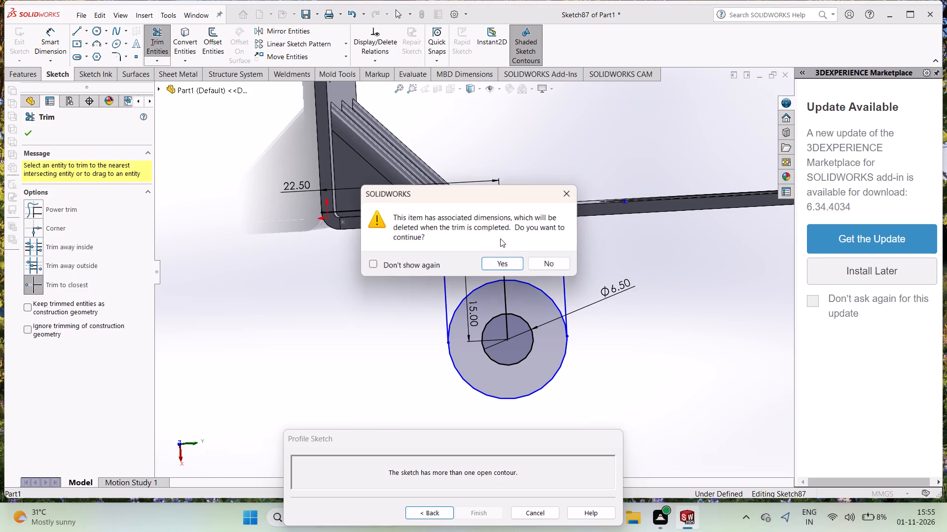
left_click(512, 261)
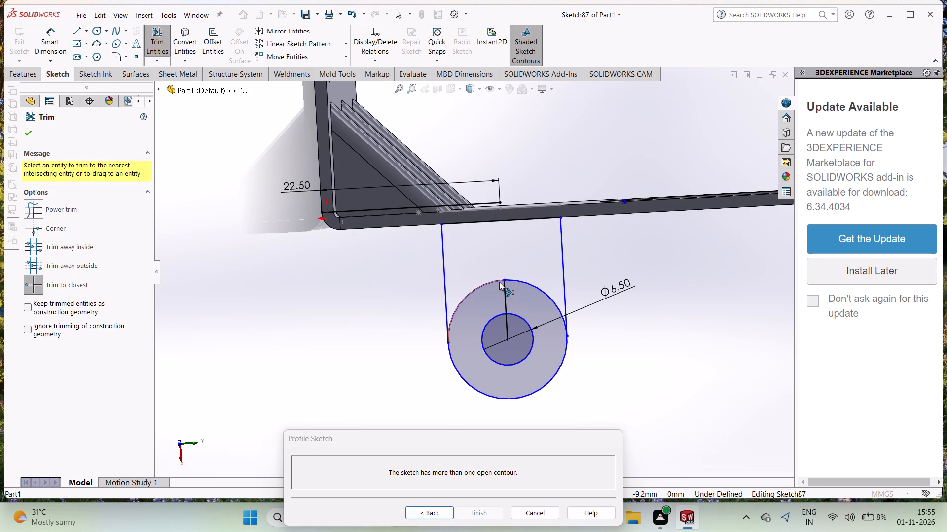
left_click(497, 282)
left_click(532, 284)
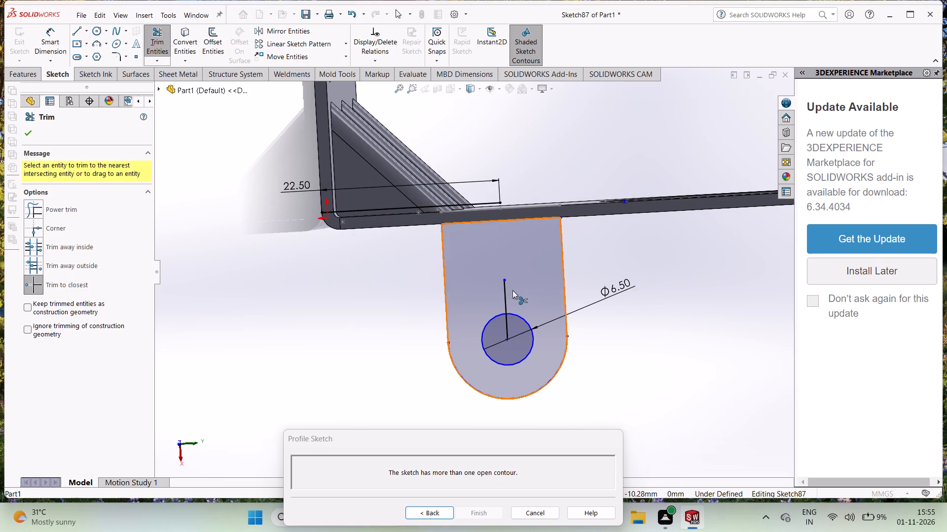
left_click(505, 297)
left_click(507, 326)
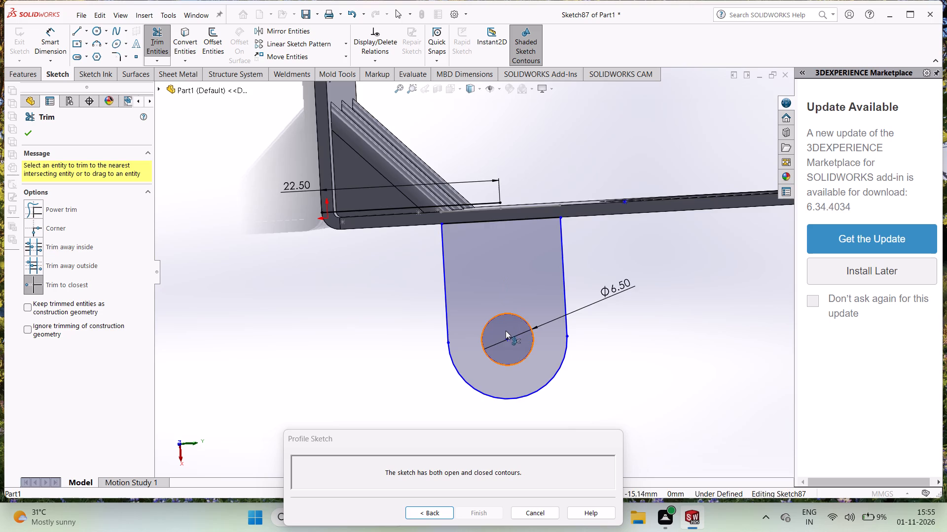
scroll(503, 332, "up", 3)
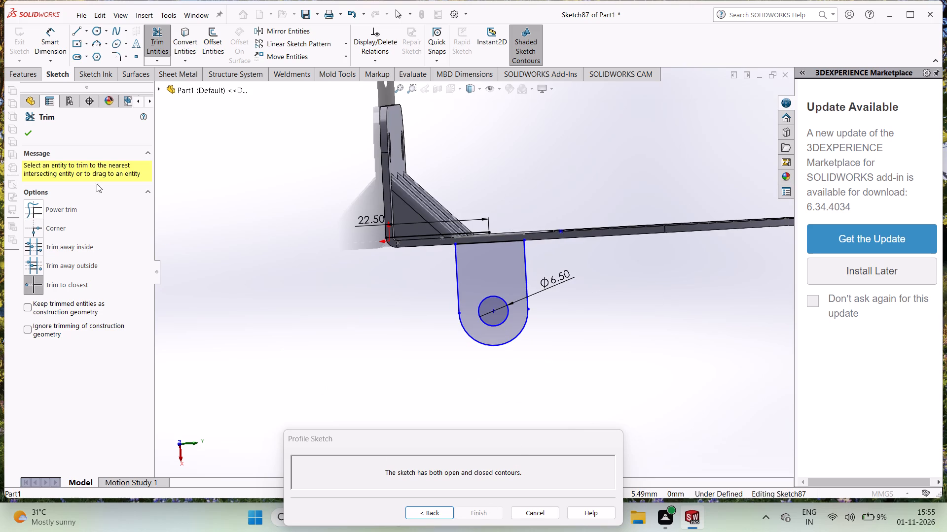
left_click(30, 136)
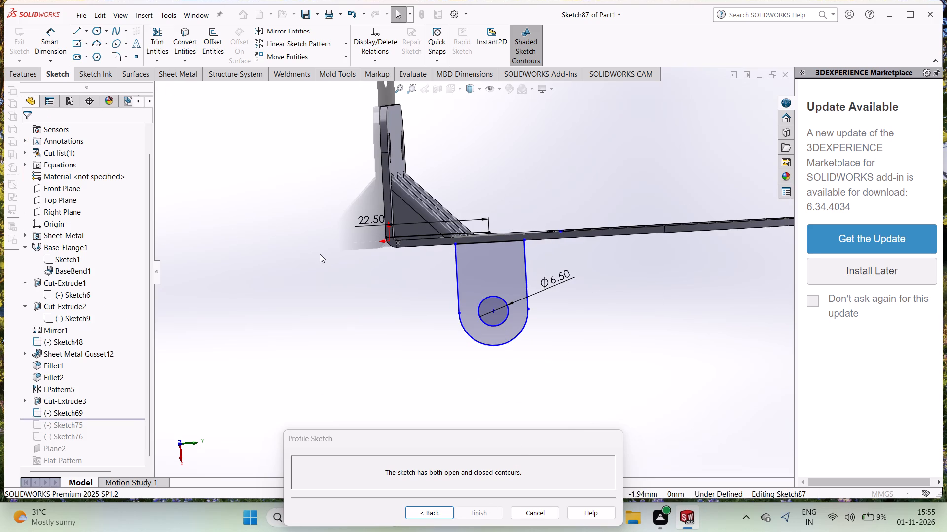
Delete the 22.50 mm positioning line together with its dimension.
middle_click_drag(320, 254, 395, 313)
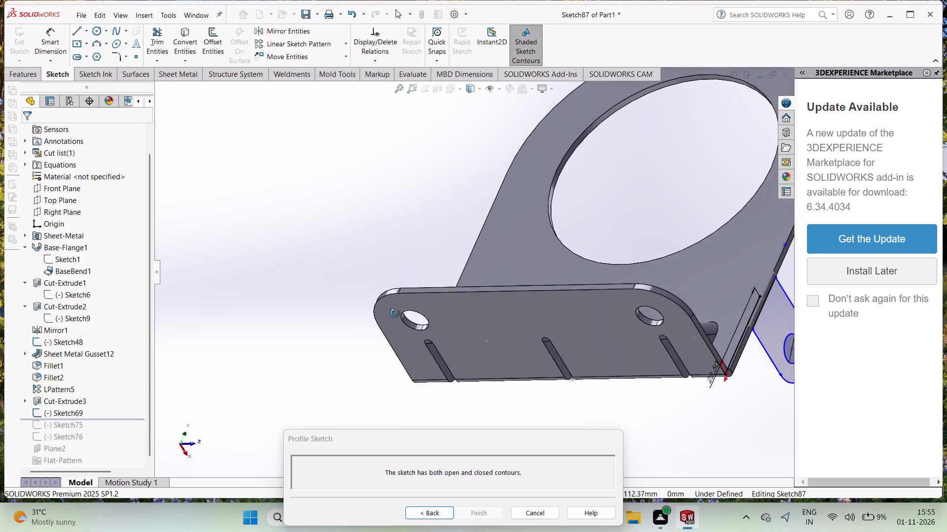
middle_click_drag(395, 313, 354, 318)
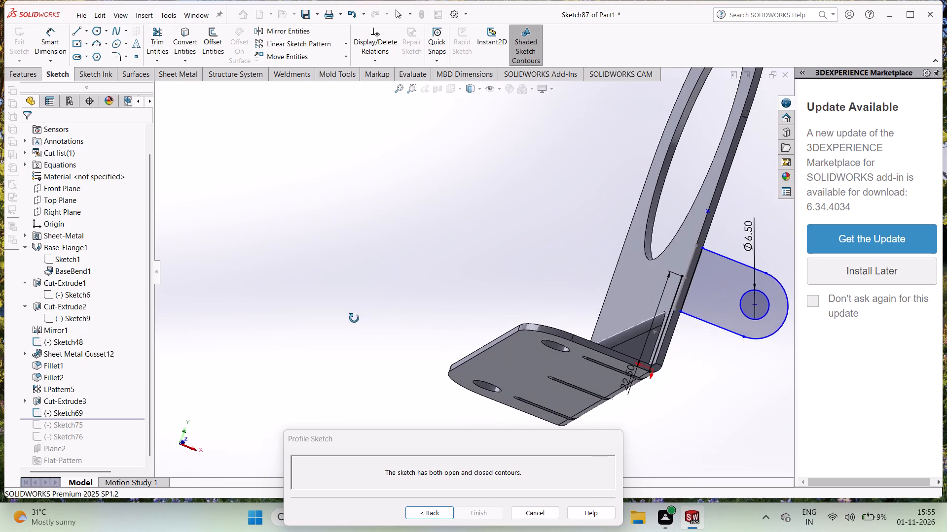
middle_click_drag(354, 318, 353, 319)
scroll(565, 247, "down", 1)
middle_click_drag(695, 330, 683, 332)
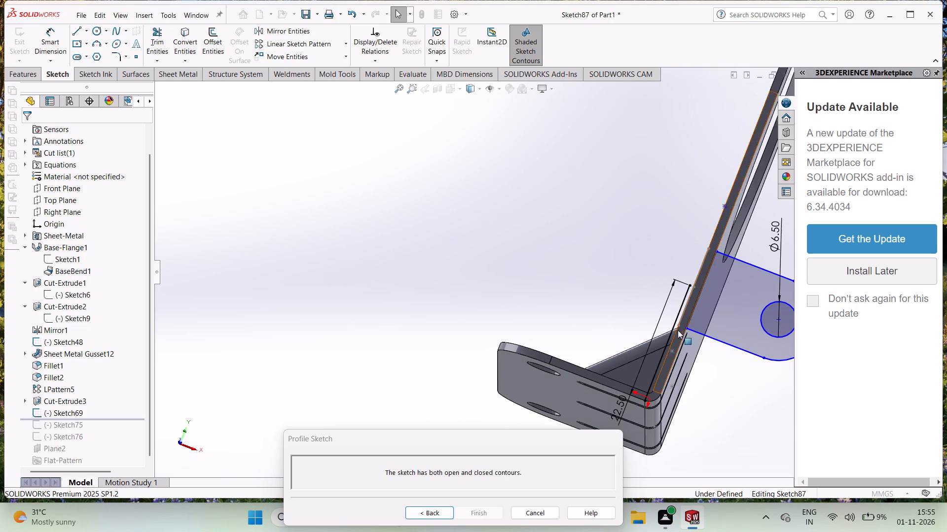
left_click(677, 320)
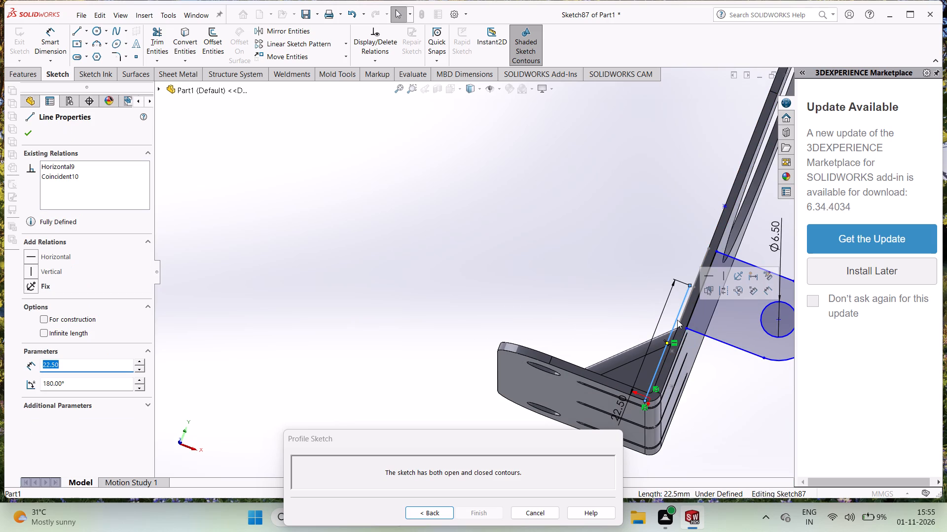
key("Delete")
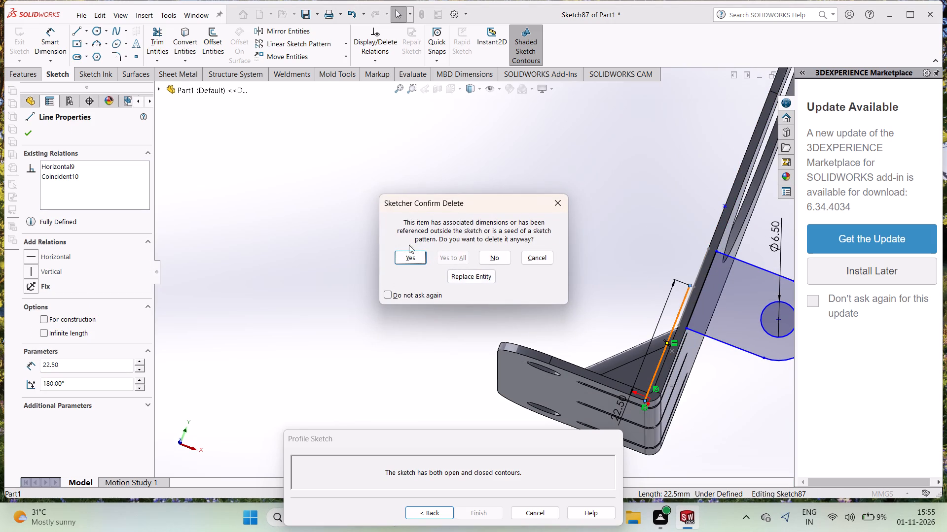
left_click(416, 254)
scroll(556, 346, "up", 3)
scroll(610, 300, "down", 4)
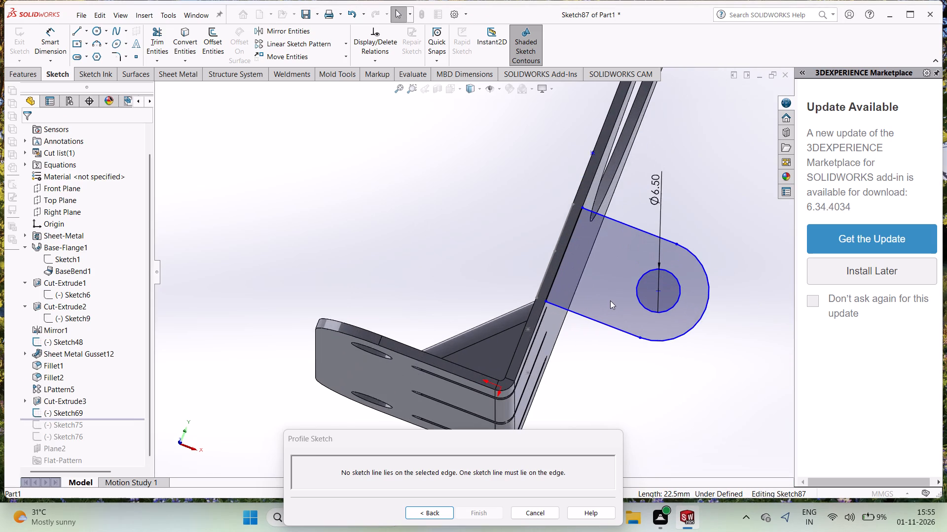
Examine from several angles how the round-ended tab profile meets the selected plate edge.
middle_click_drag(613, 300, 614, 312)
scroll(598, 246, "down", 3)
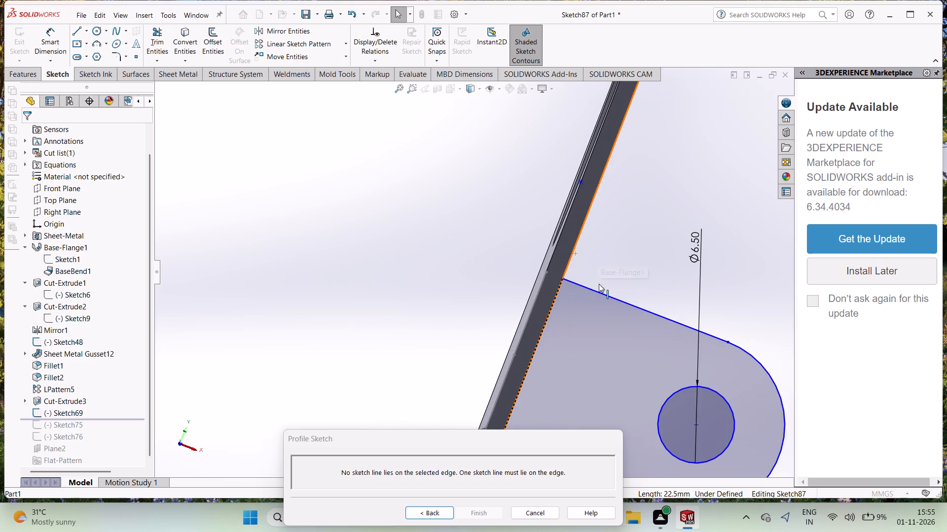
scroll(633, 331, "up", 3)
middle_click_drag(539, 361, 508, 343)
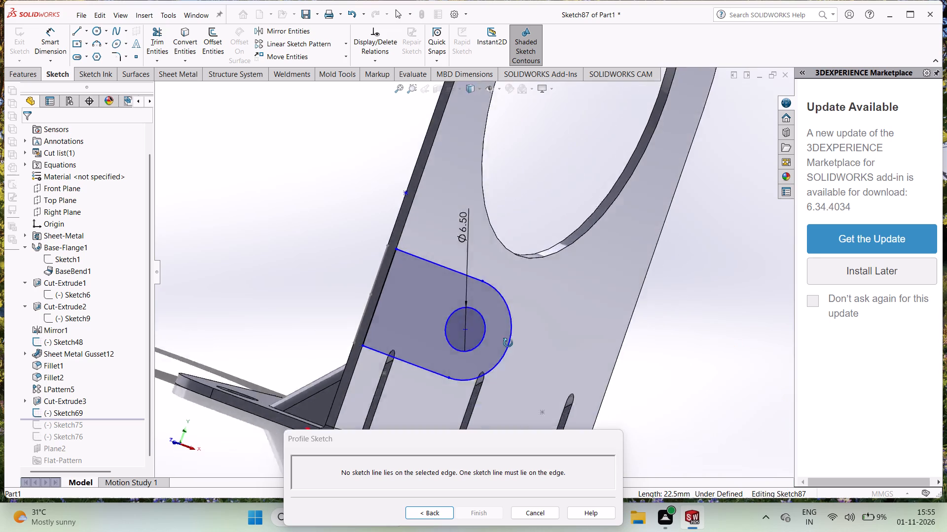
middle_click_drag(508, 343, 531, 310)
scroll(491, 320, "down", 2)
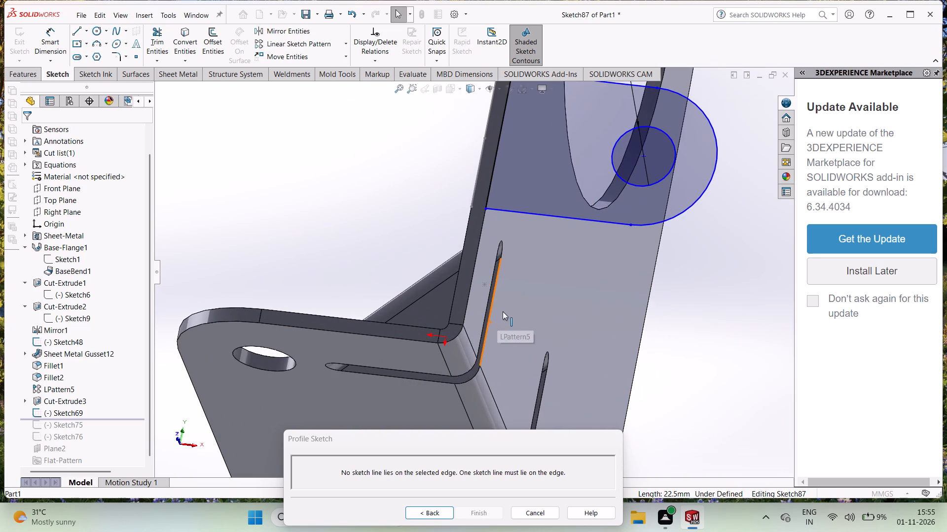
middle_click_drag(531, 292, 541, 338)
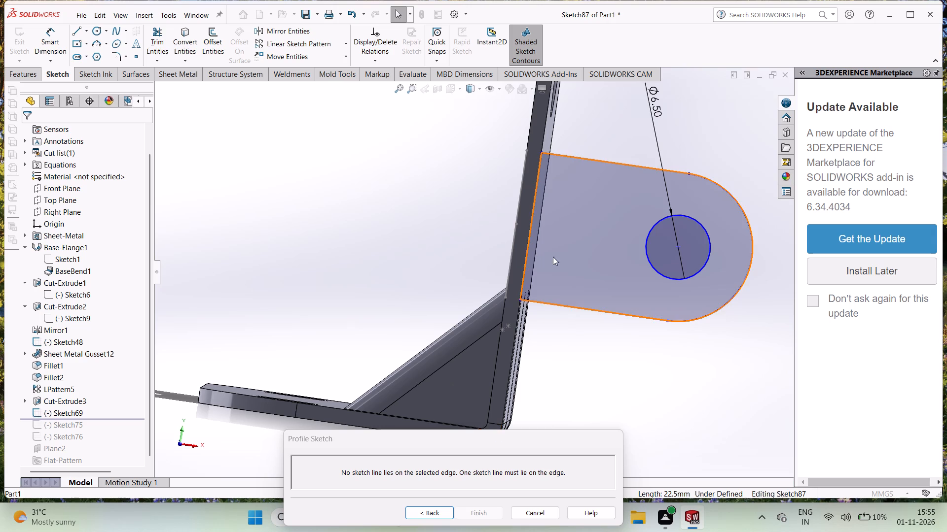
scroll(546, 207, "up", 3)
scroll(546, 207, "down", 6)
middle_click(489, 280)
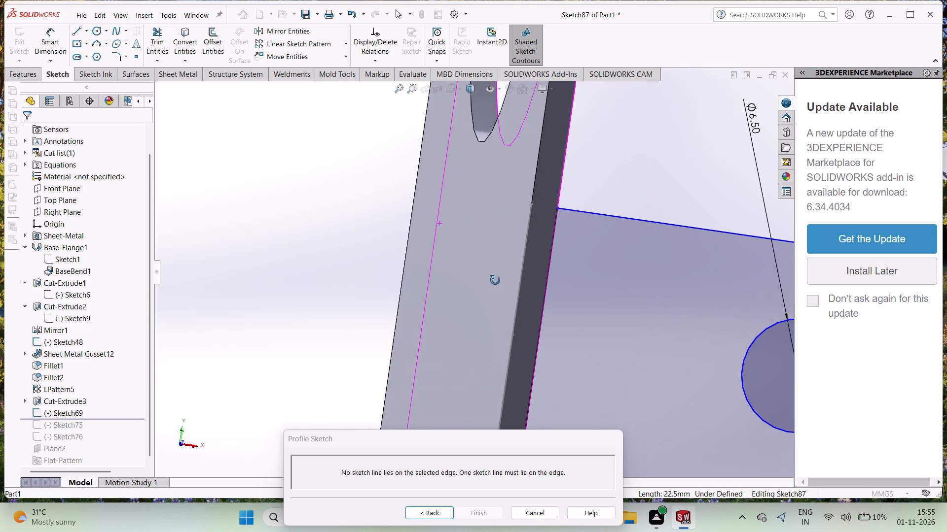
scroll(511, 264, "up", 5)
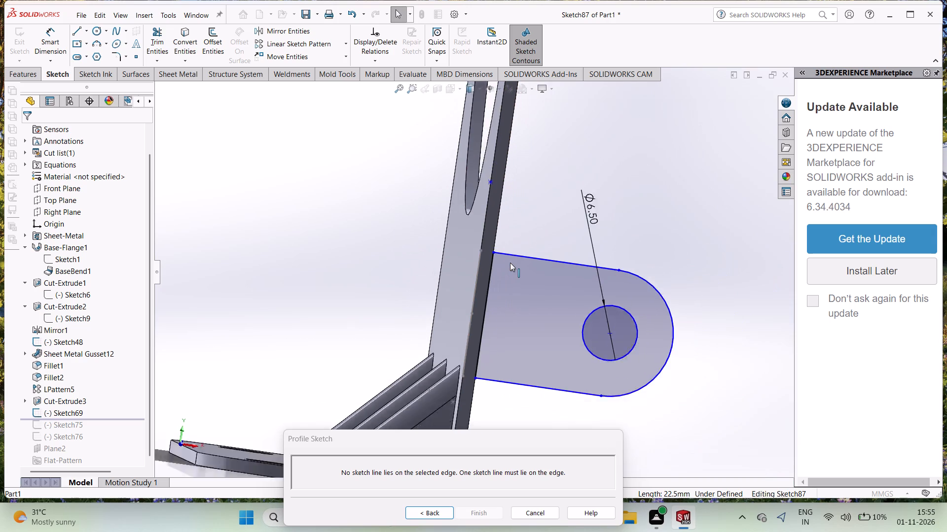
scroll(510, 263, "up", 4)
middle_click_drag(510, 263, 474, 284)
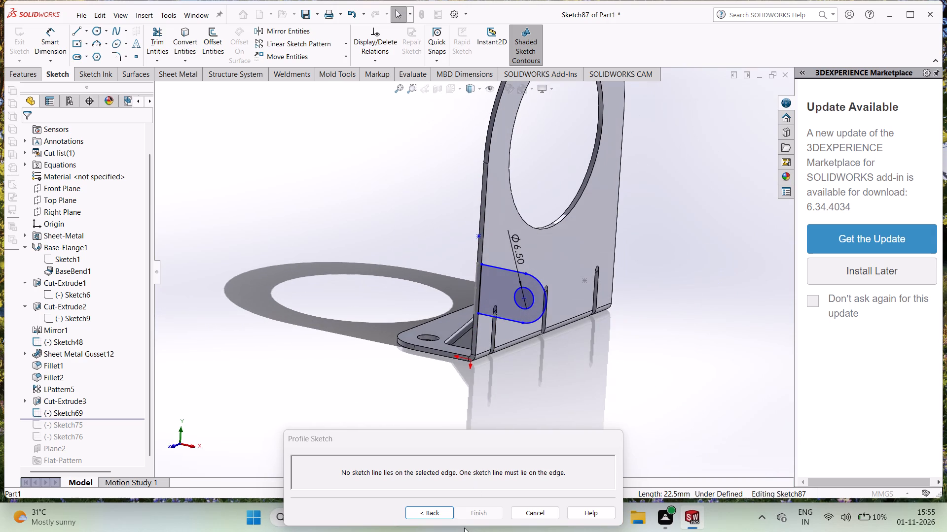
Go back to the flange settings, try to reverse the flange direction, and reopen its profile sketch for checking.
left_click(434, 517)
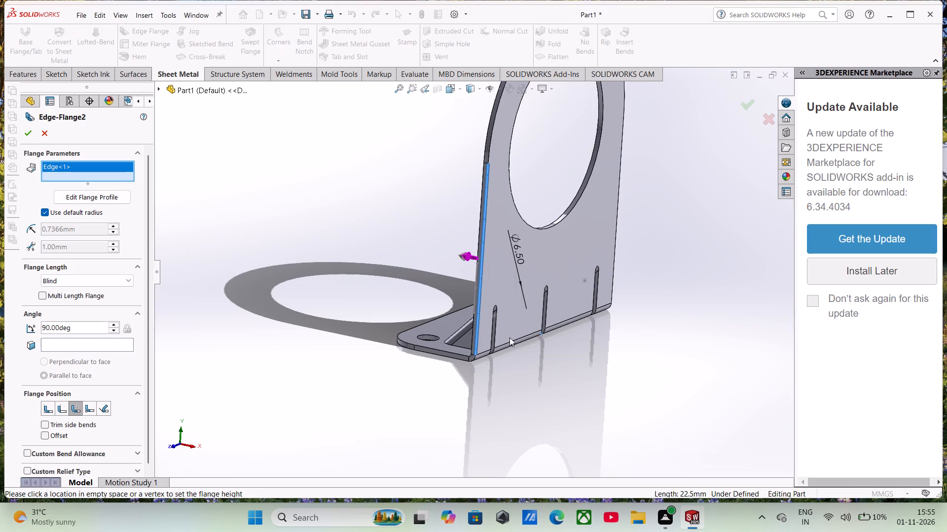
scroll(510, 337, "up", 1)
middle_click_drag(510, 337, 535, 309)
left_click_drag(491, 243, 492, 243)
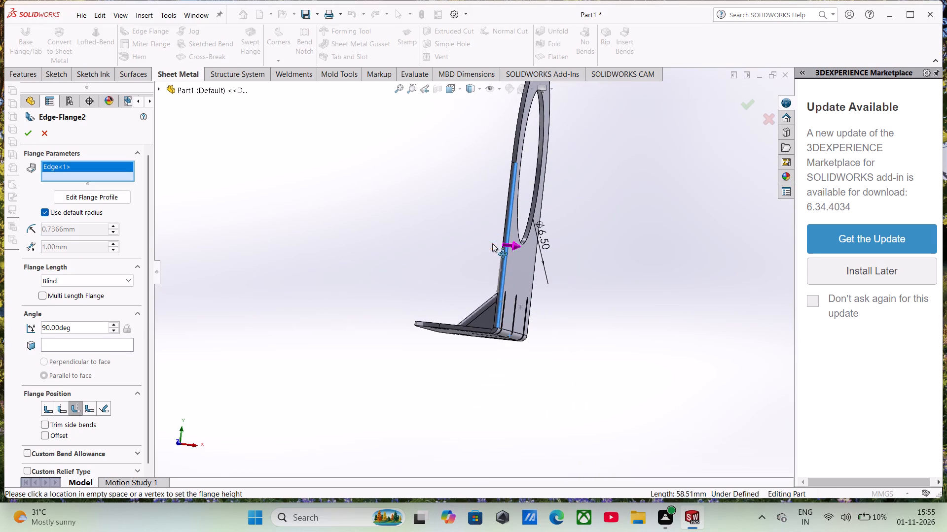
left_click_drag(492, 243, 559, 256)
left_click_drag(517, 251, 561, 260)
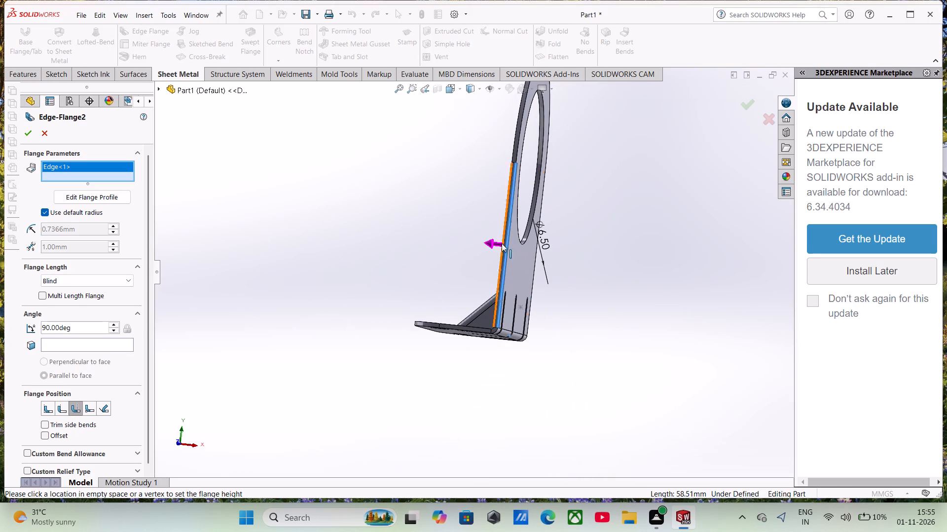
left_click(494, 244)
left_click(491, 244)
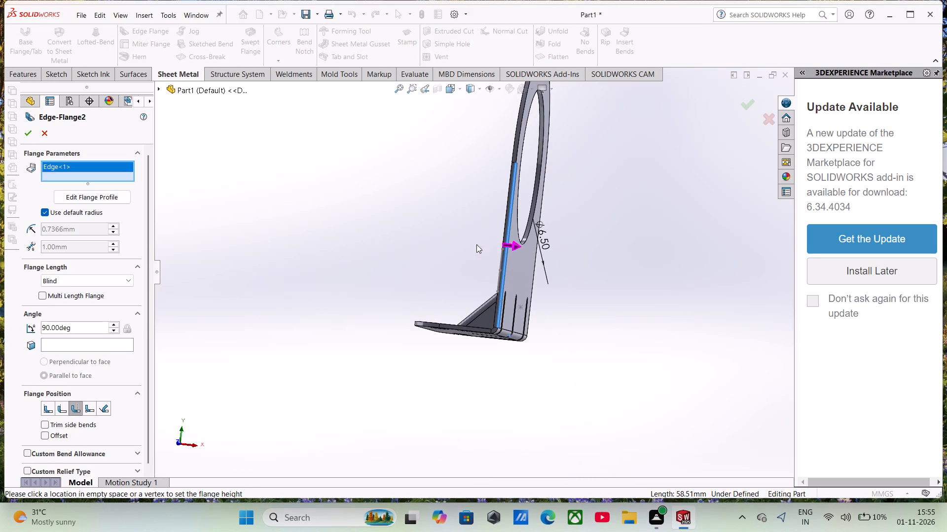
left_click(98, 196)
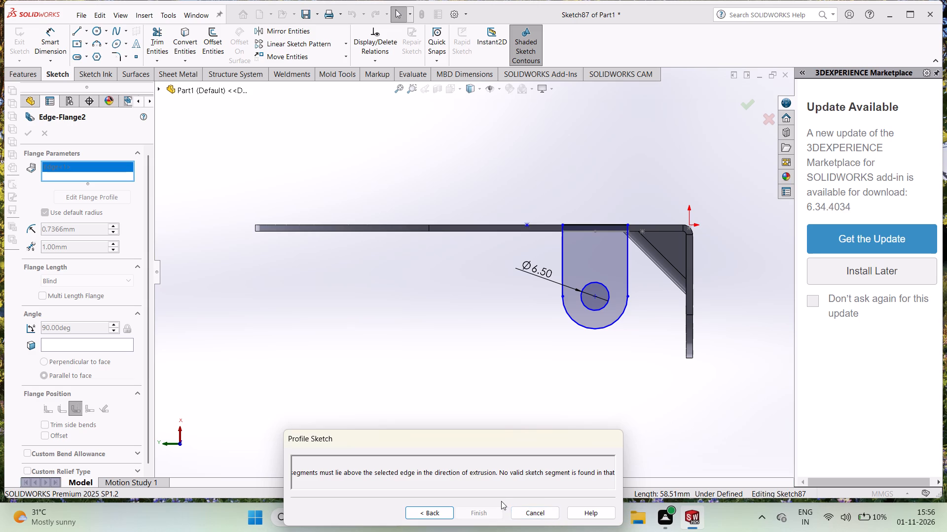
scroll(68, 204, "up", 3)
Return to the flange settings, keep the Blind length type, and cancel the edge flange.
left_click(437, 508)
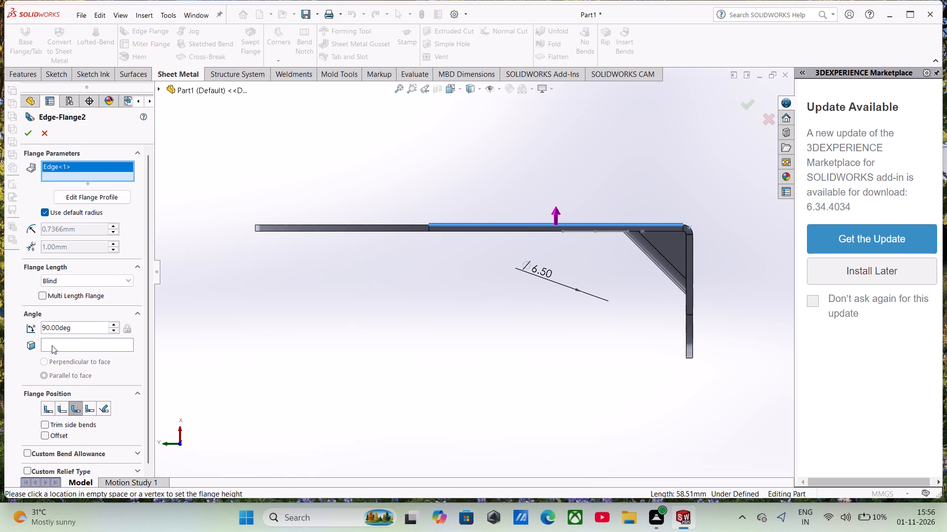
scroll(51, 356, "down", 2)
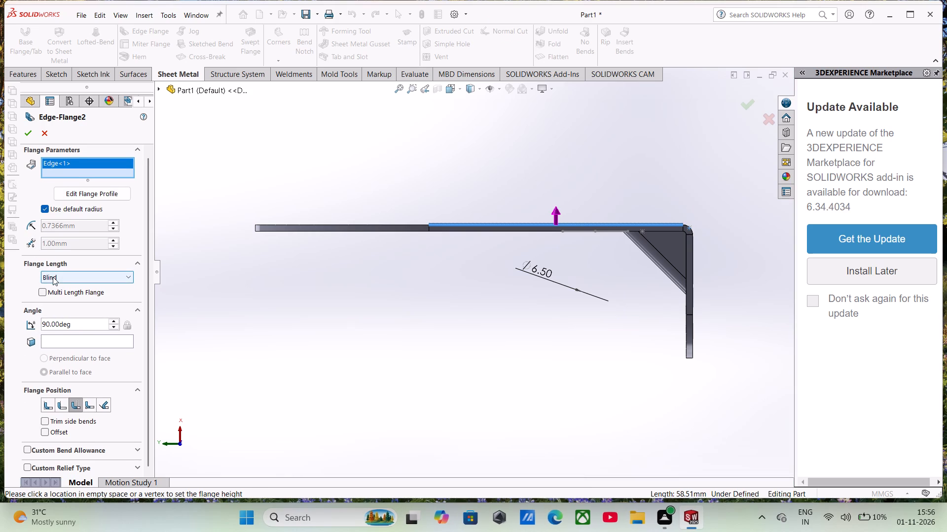
left_click(53, 277)
left_click(57, 289)
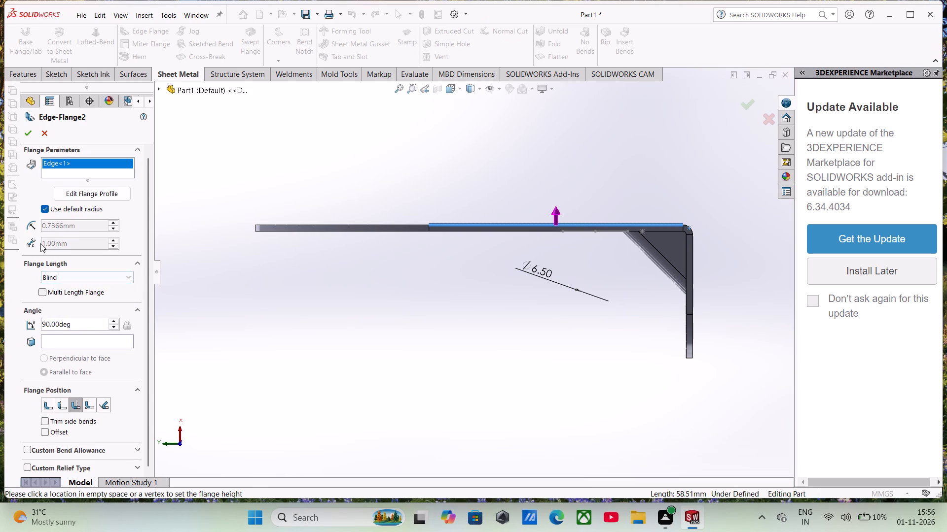
left_click(41, 133)
Set up a new edge flange on the plate's opposite straight side edge, with a blind length of about 14.74 mm.
middle_click_drag(347, 357, 379, 283)
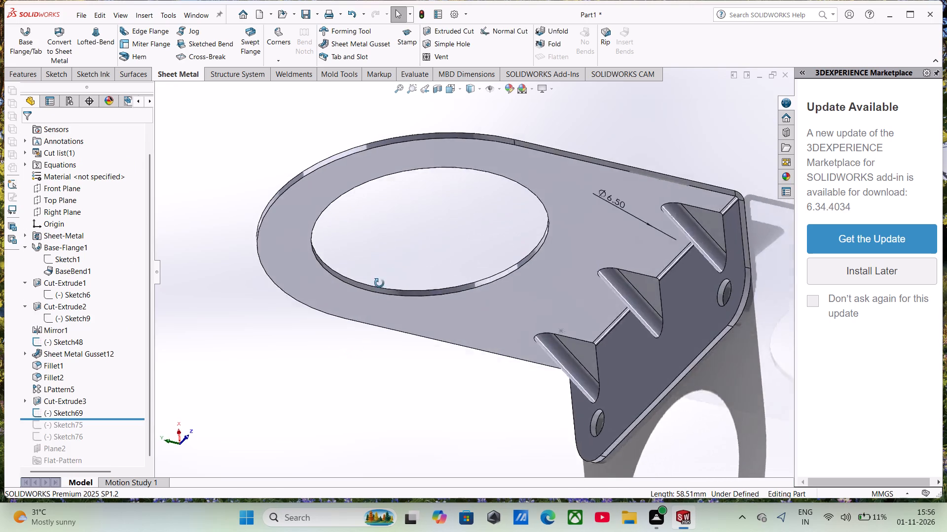
middle_click_drag(379, 283, 440, 120)
scroll(425, 175, "up", 1)
scroll(426, 218, "up", 2)
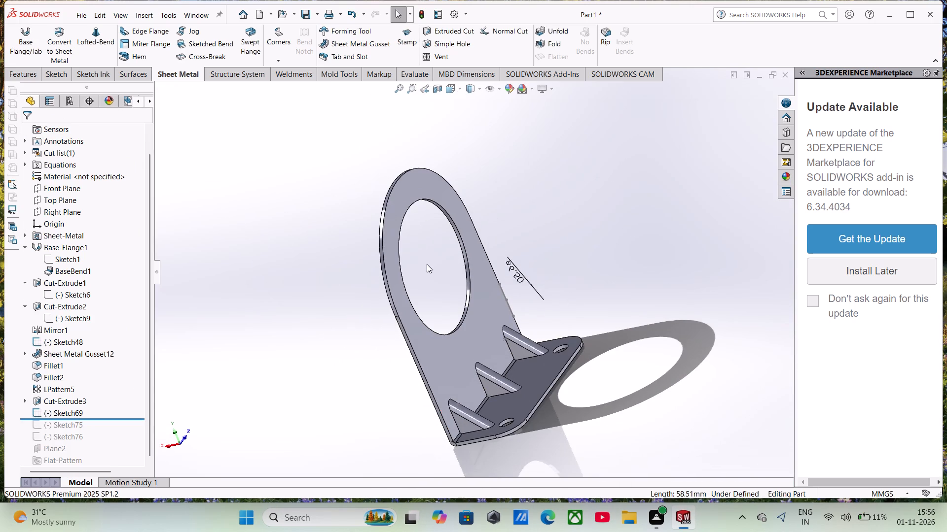
scroll(414, 350, "down", 2)
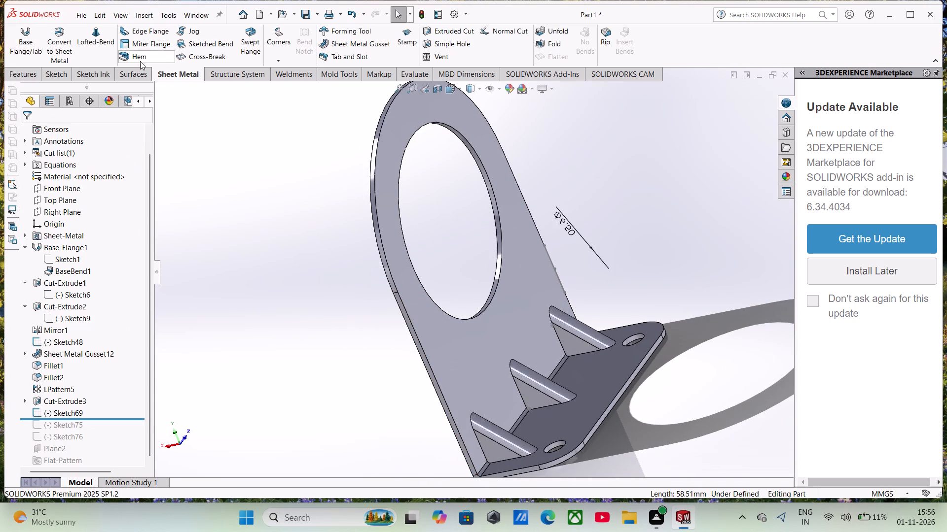
left_click(143, 26)
scroll(425, 352, "down", 2)
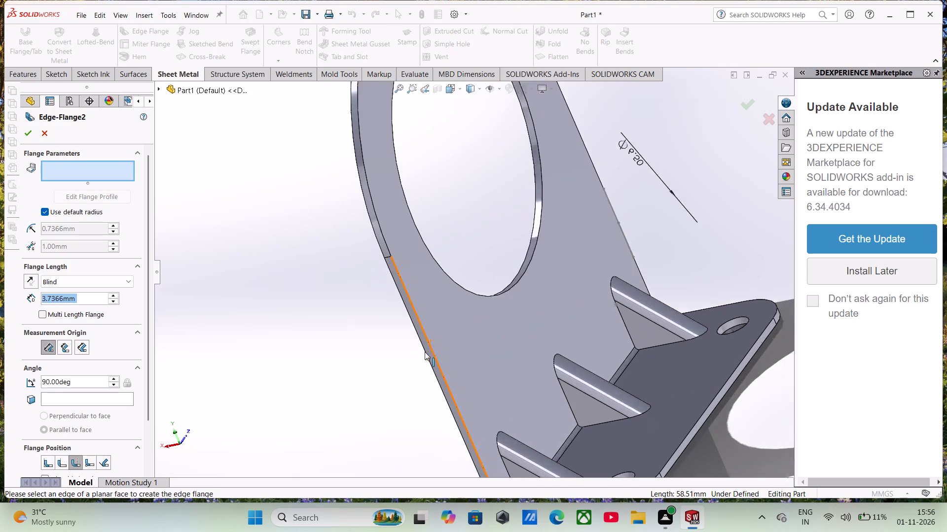
scroll(425, 352, "down", 1)
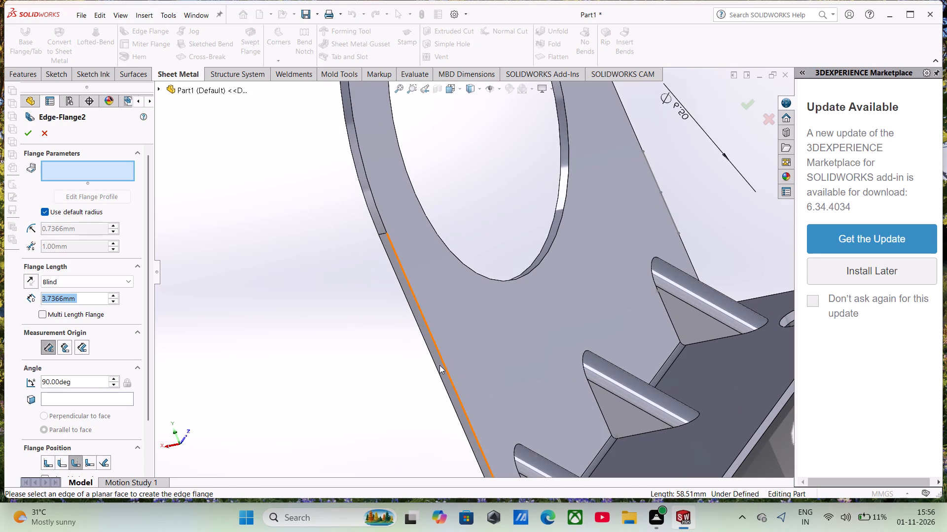
left_click(435, 361)
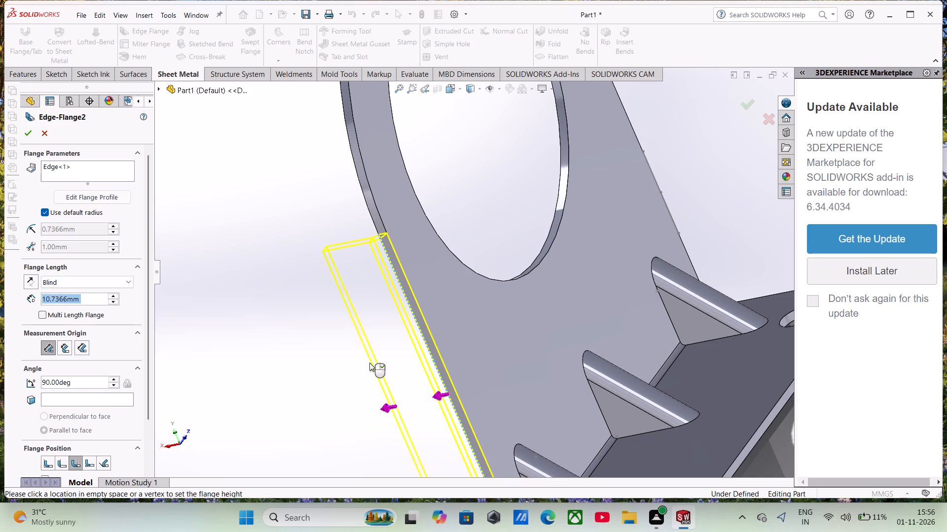
middle_click_drag(371, 363, 413, 353)
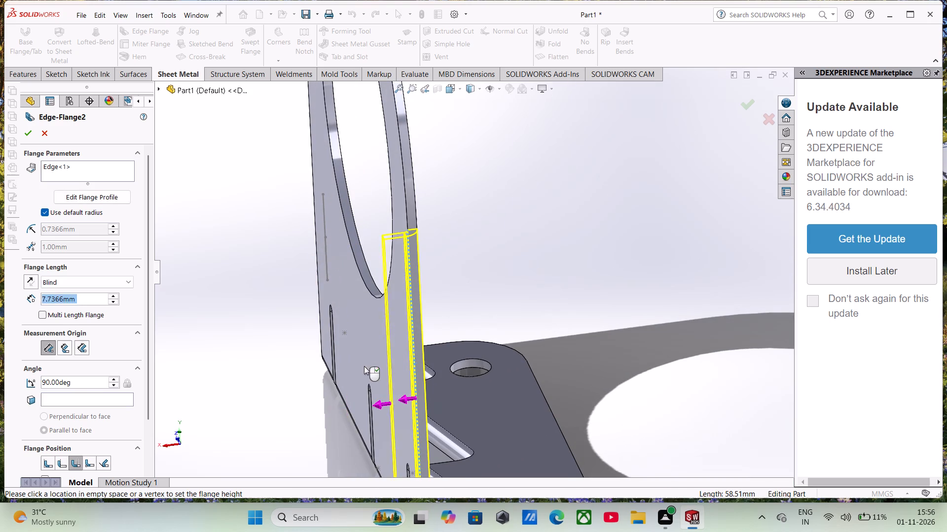
left_click(323, 380)
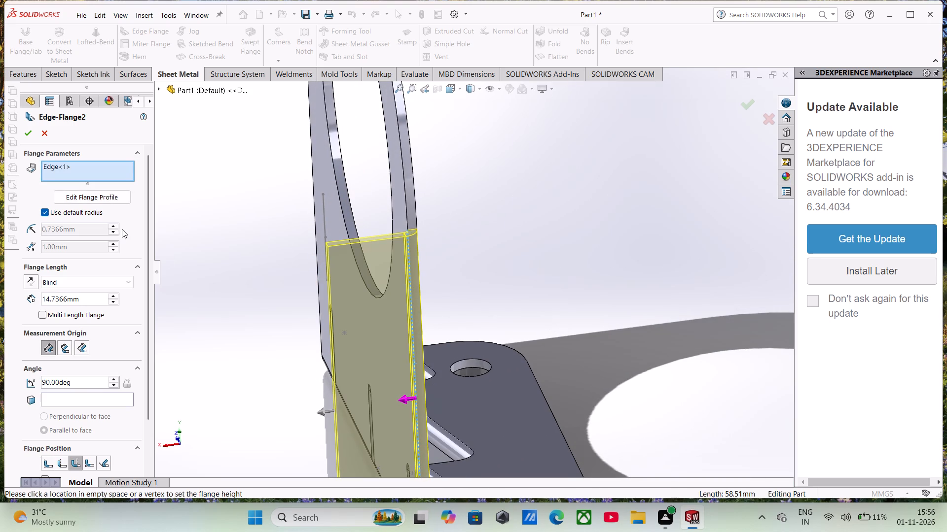
In the flange's profile sketch, draw a horizontal line about 25.56 mm long from the outer end of the bend arc.
left_click(108, 198)
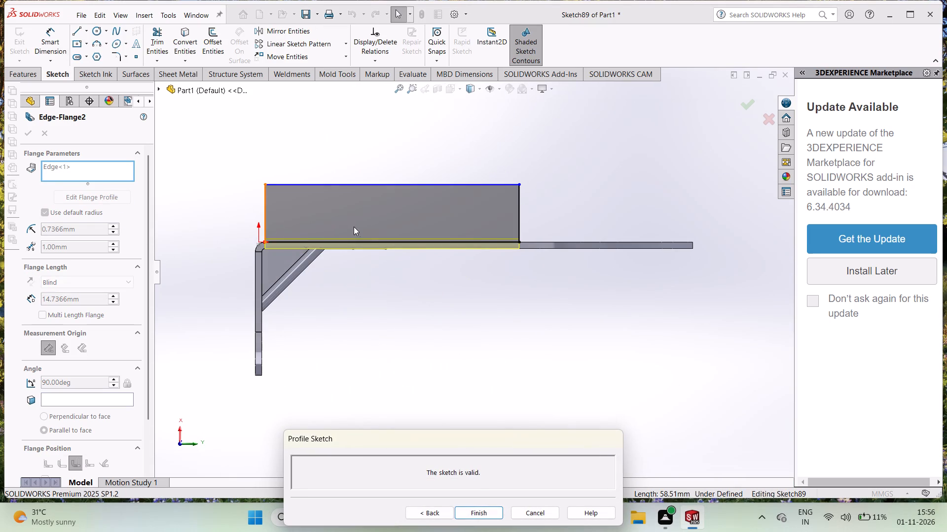
scroll(323, 252, "down", 3)
scroll(271, 248, "down", 1)
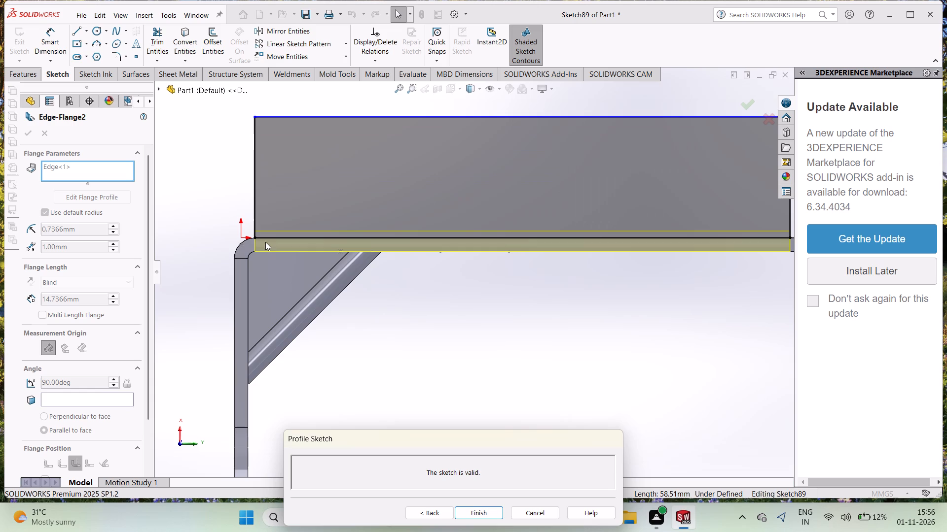
left_click(74, 32)
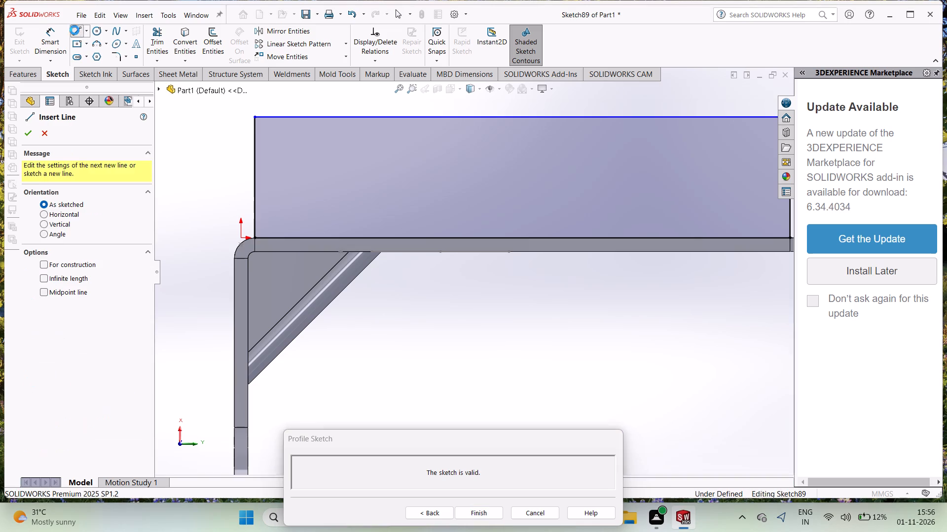
left_click(45, 40)
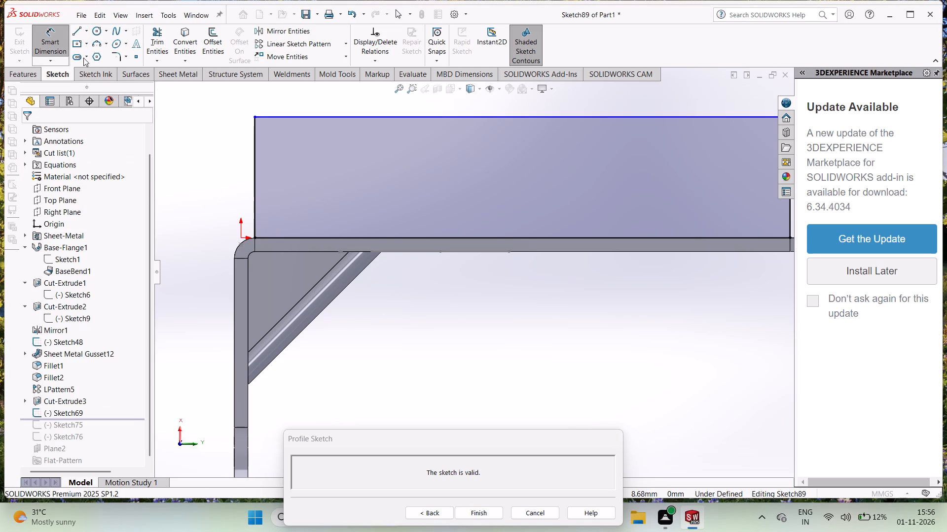
left_click(73, 34)
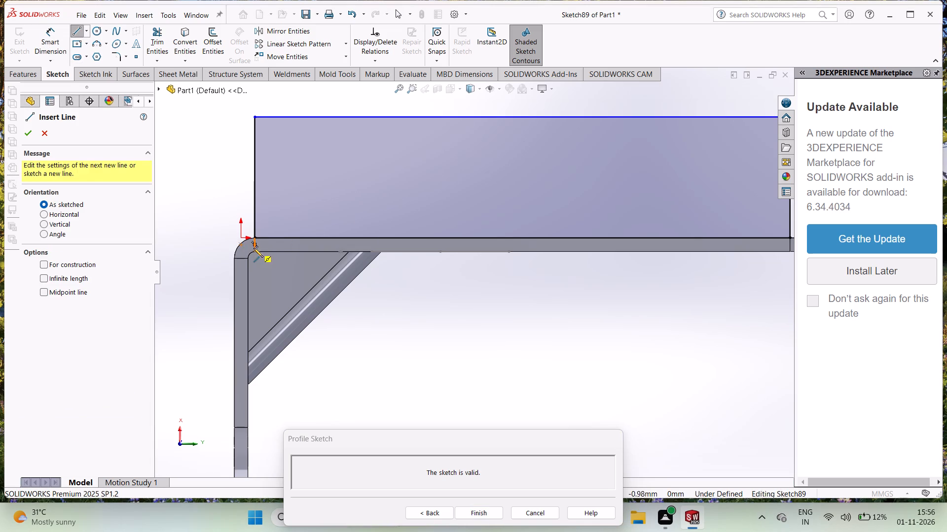
left_click_drag(234, 258, 240, 258)
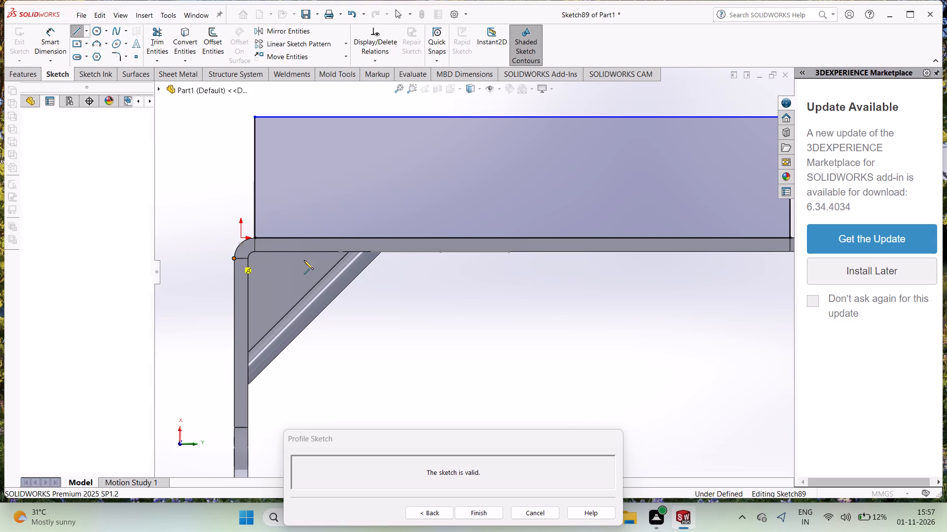
left_click(468, 261)
Dimension the horizontal line and set its length to 22.50 mm.
left_click(50, 44)
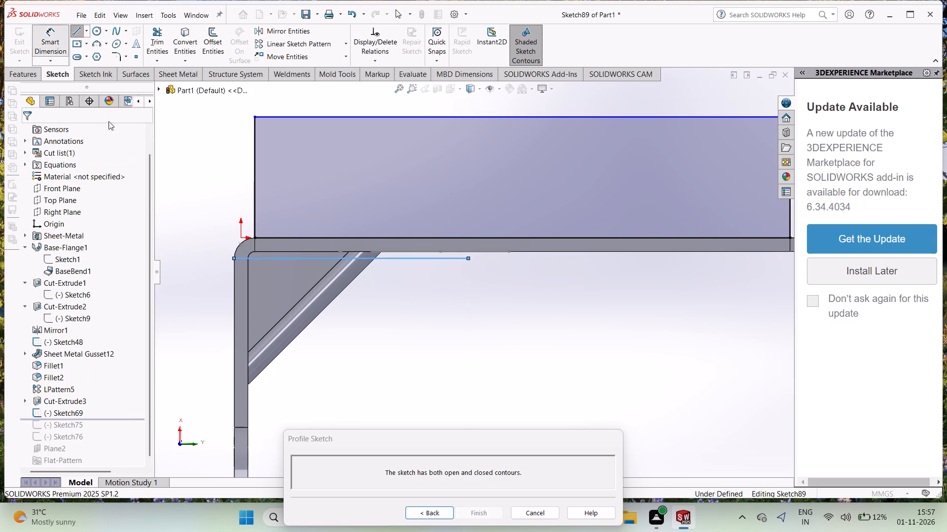
left_click(342, 260)
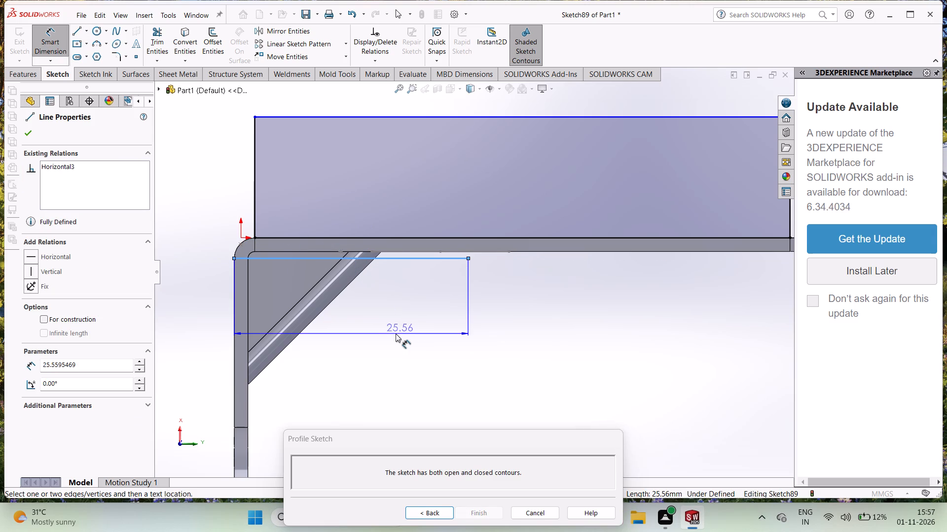
left_click(374, 335)
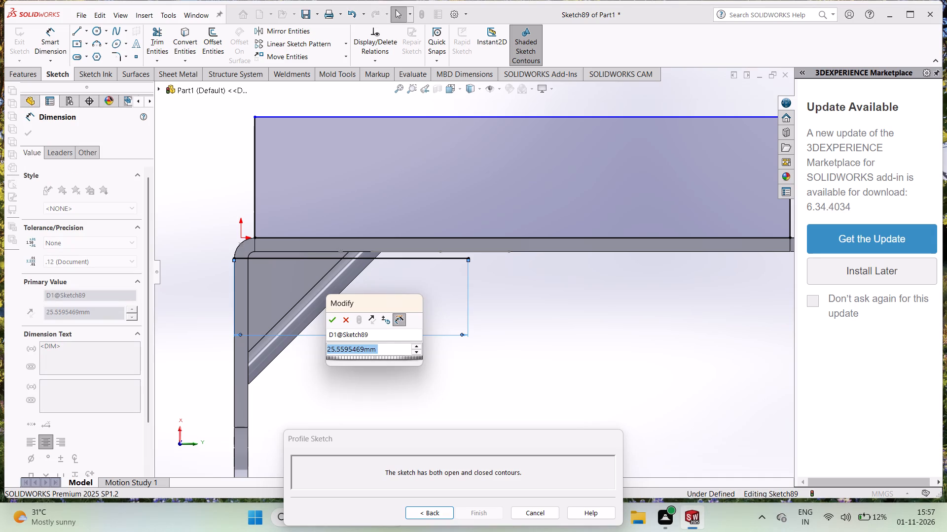
type("22.5")
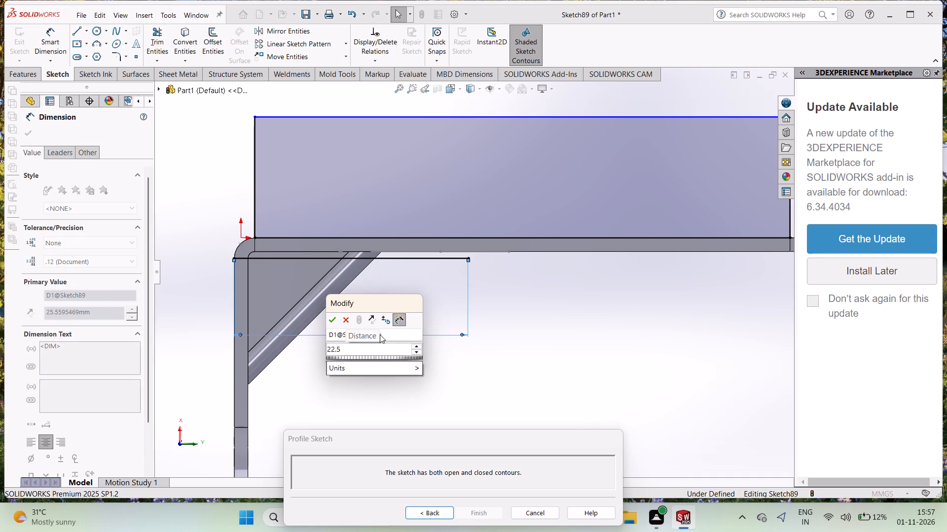
key("0")
key("Return")
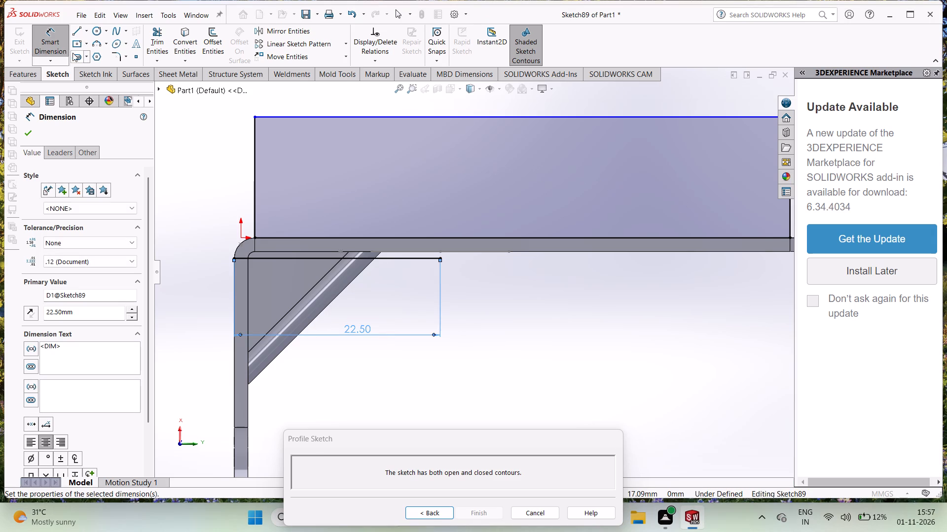
Draw a vertical line up from the free end of the 22.50 mm line and dimension its length to 15 mm.
left_click(72, 30)
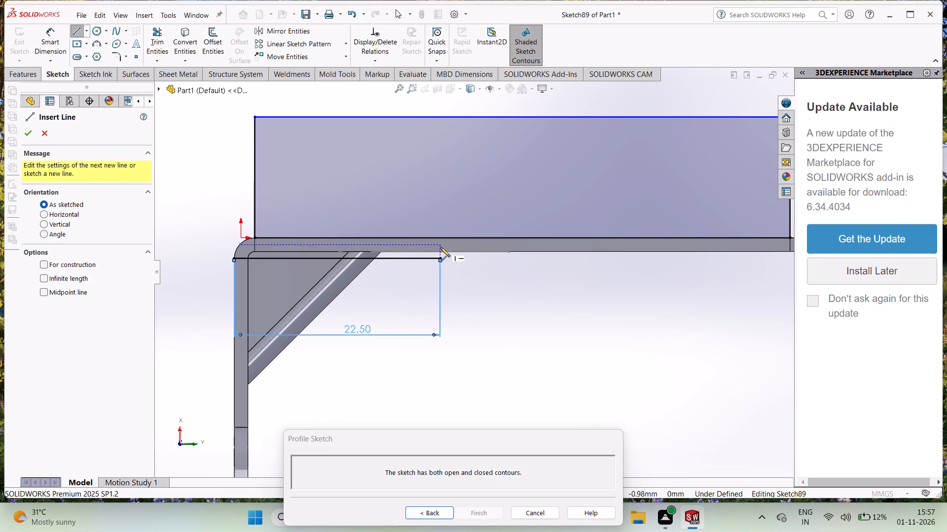
left_click(439, 257)
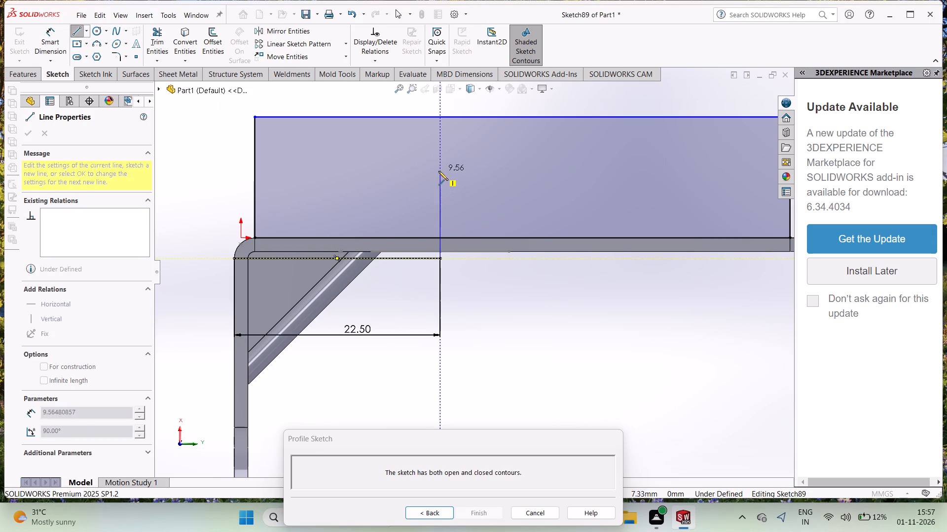
left_click(438, 170)
left_click(65, 44)
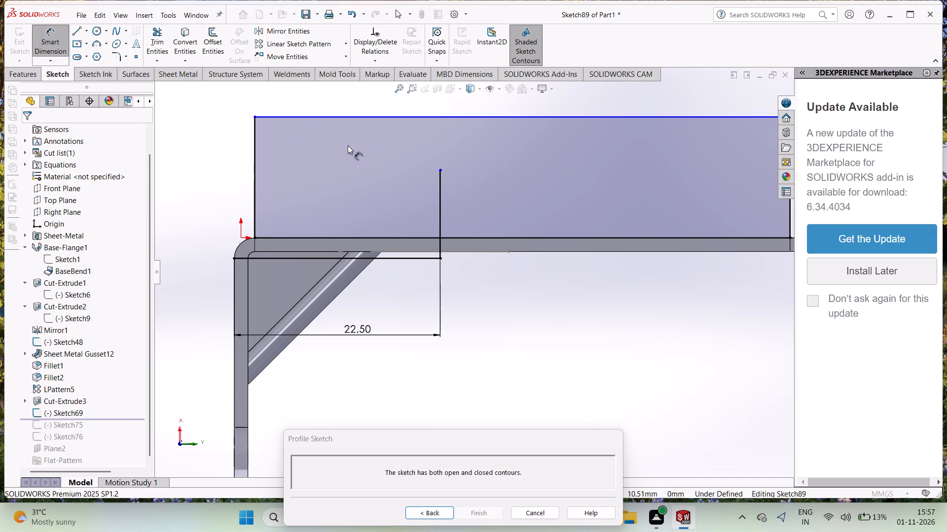
left_click(441, 194)
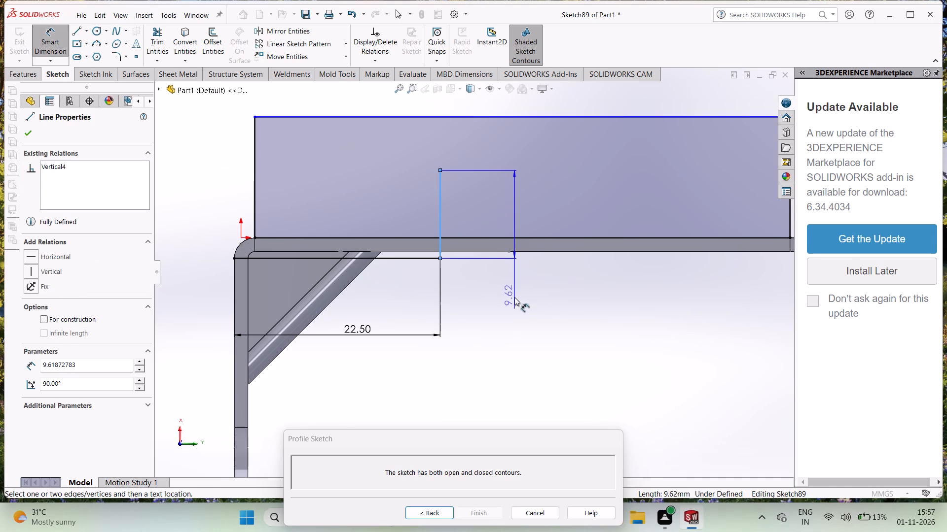
left_click(515, 311)
type("15")
key("Return")
Draw two concentric circles centred on the vertical line's upper end, with radii of about 2.27 mm and 5.20 mm.
scroll(534, 146, "up", 2)
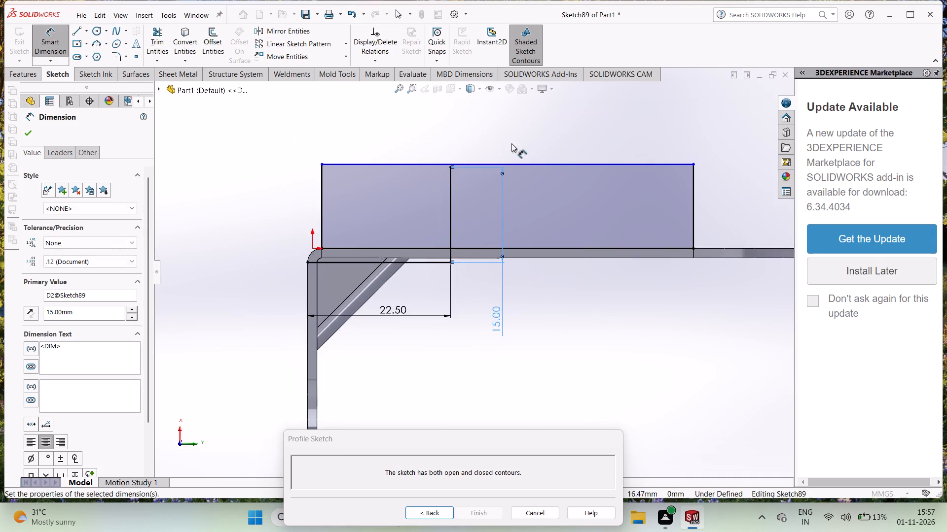
scroll(479, 147, "down", 3)
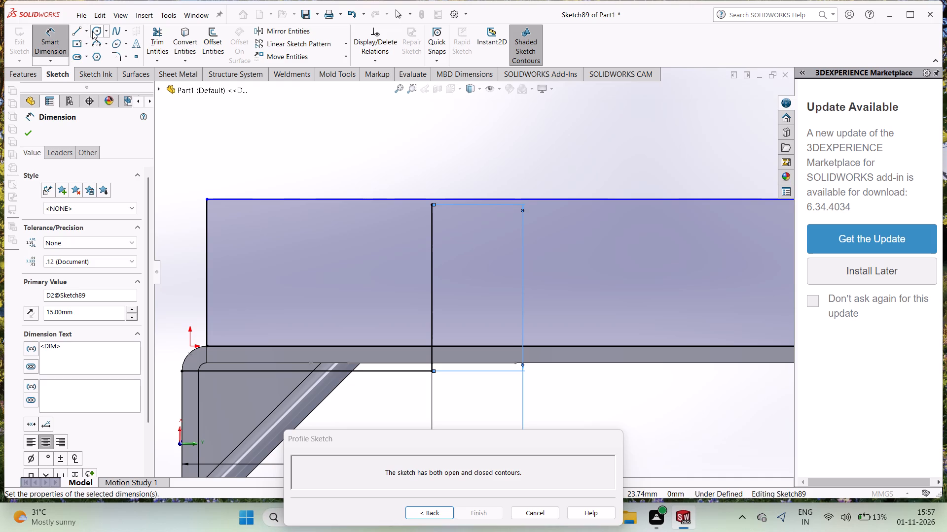
left_click(92, 31)
left_click(431, 205)
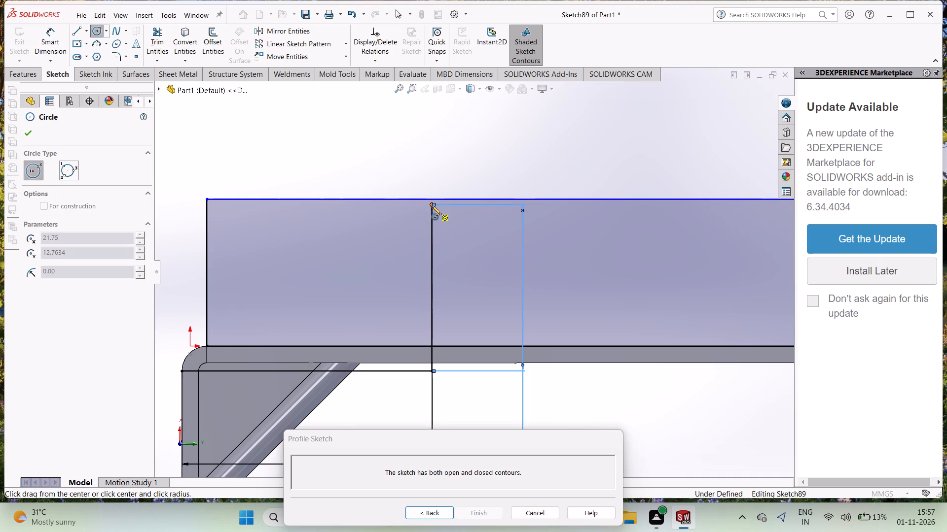
left_click(451, 221)
left_click(432, 206)
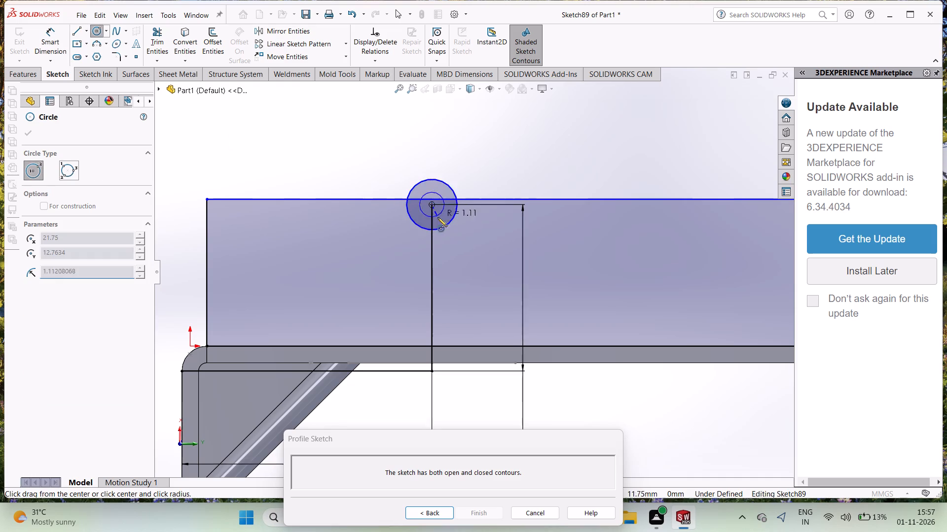
left_click(457, 257)
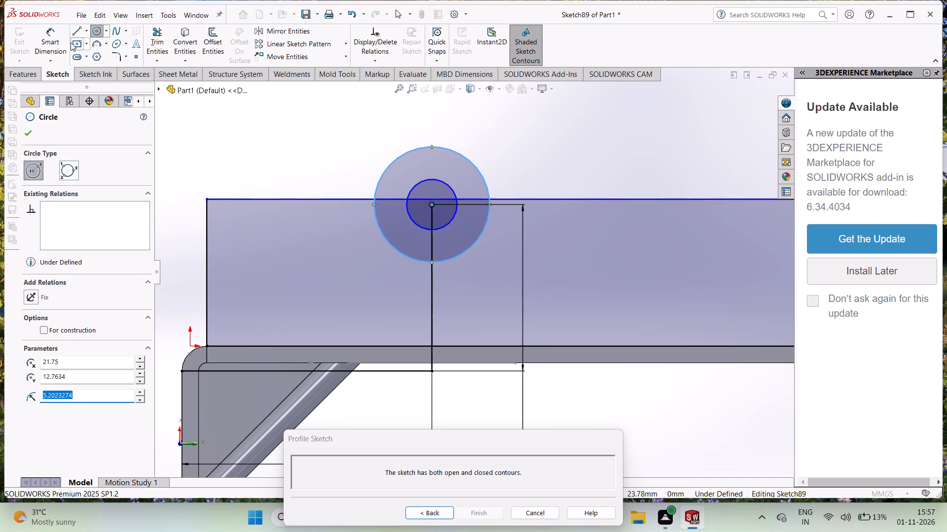
Dimension the inner circle's diameter to 6.50 mm.
left_click(63, 43)
left_click(440, 181)
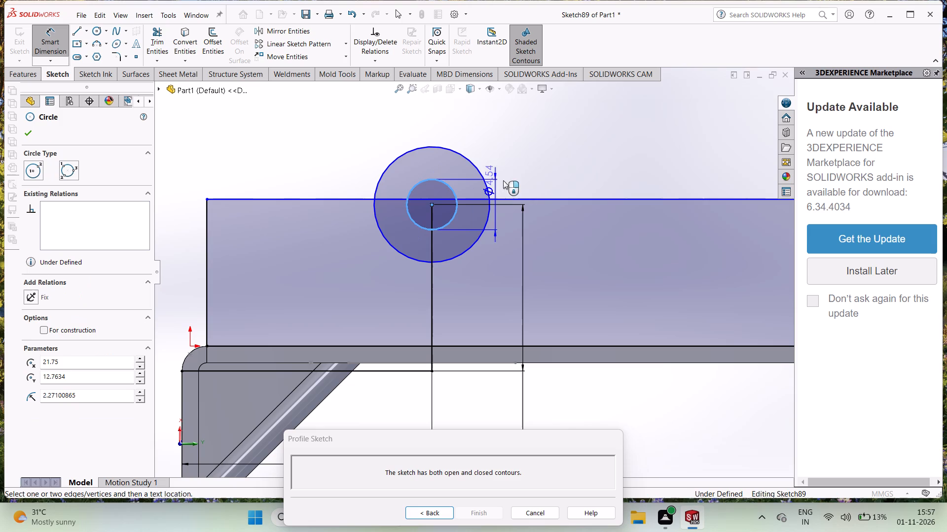
left_click(562, 183)
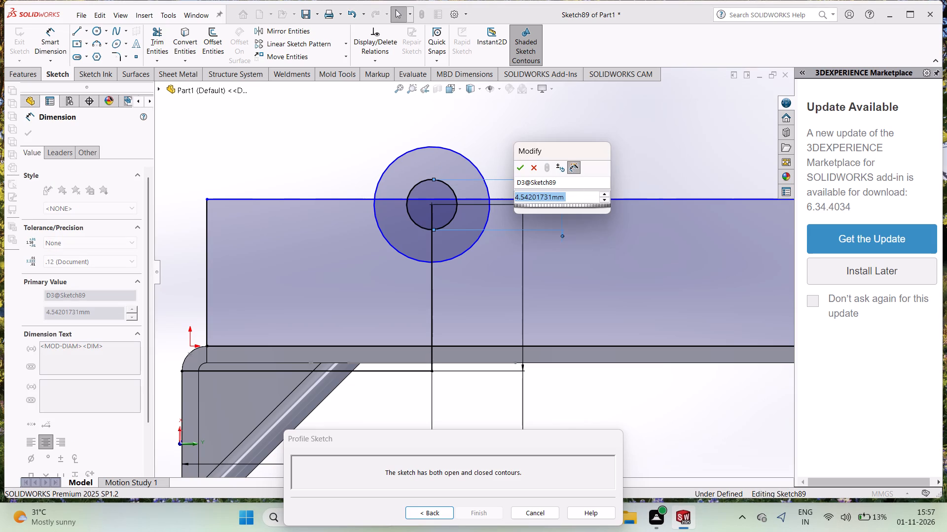
type("6.50")
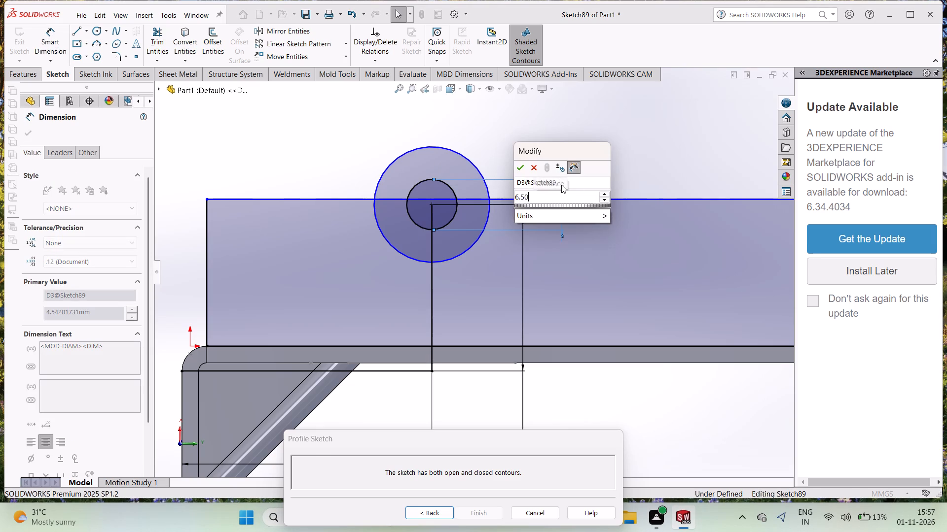
key("Return")
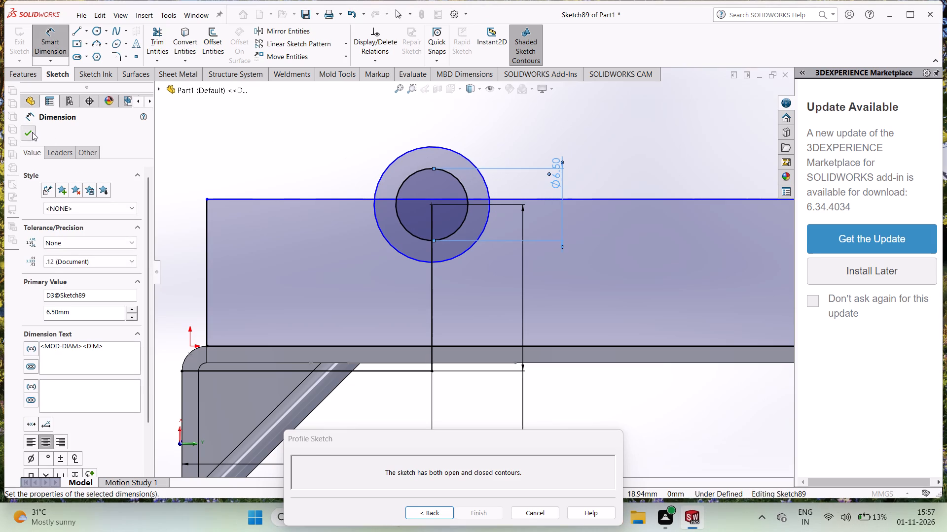
left_click(32, 133)
Set the outer circle's radius to 7.50 mm.
left_click(403, 152)
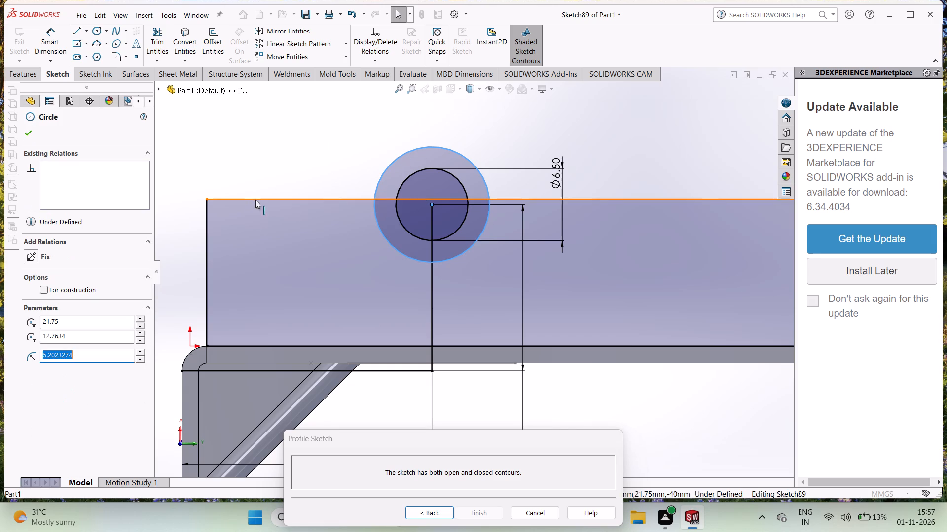
type("7.50")
key("Return")
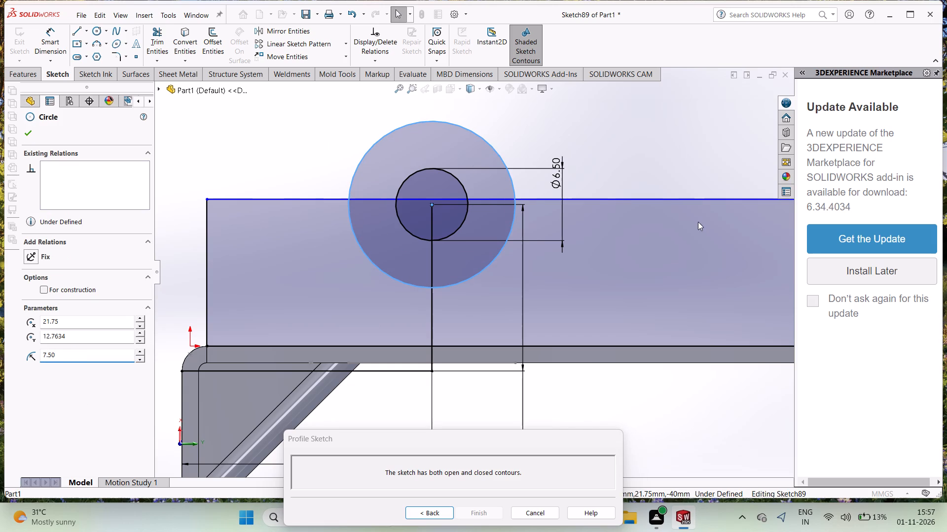
Draw two vertical lines about 12.76 mm long from the outer circle's opposite sides down to the flange's base line.
scroll(444, 247, "up", 4)
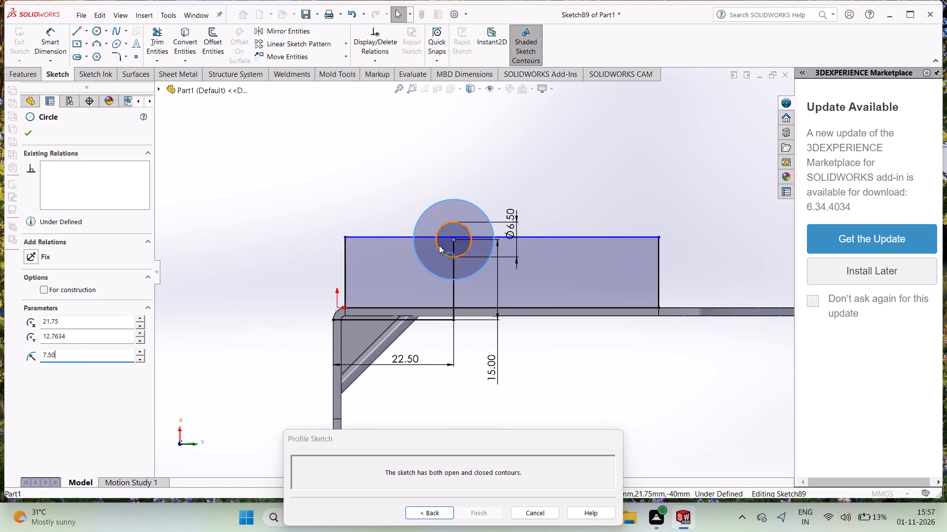
left_click(75, 33)
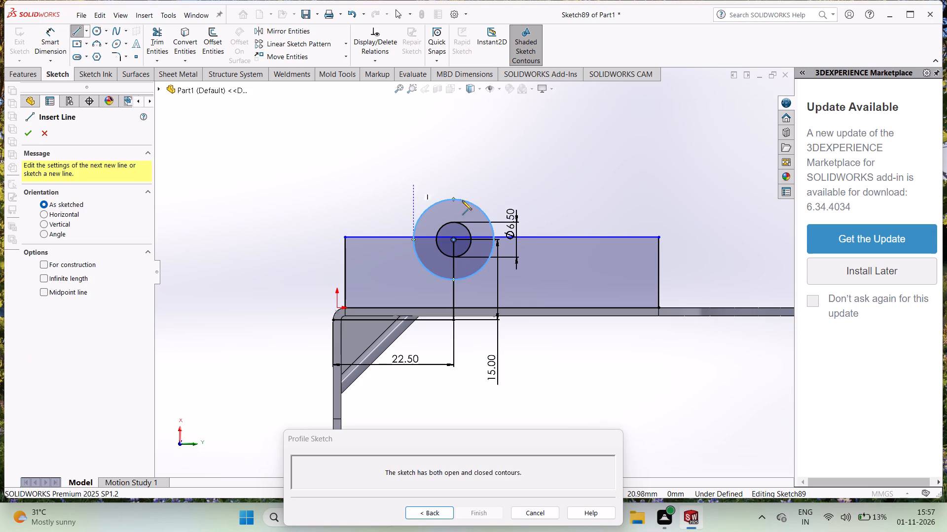
left_click(413, 239)
left_click(414, 307)
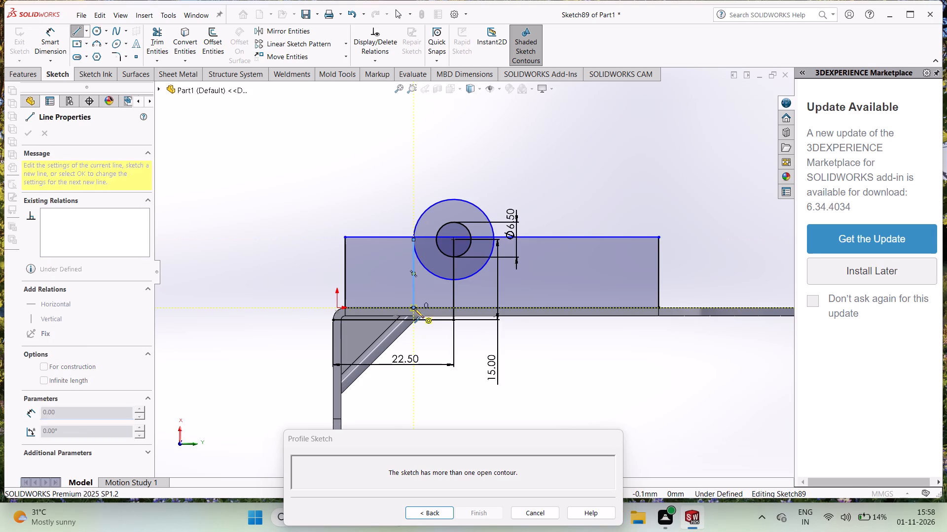
scroll(441, 283, "down", 4)
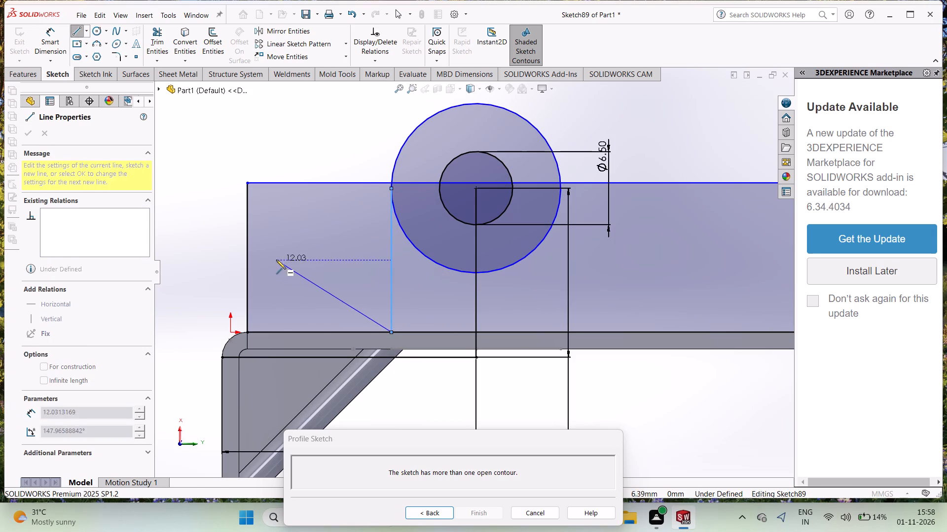
key("Escape")
left_click(79, 32)
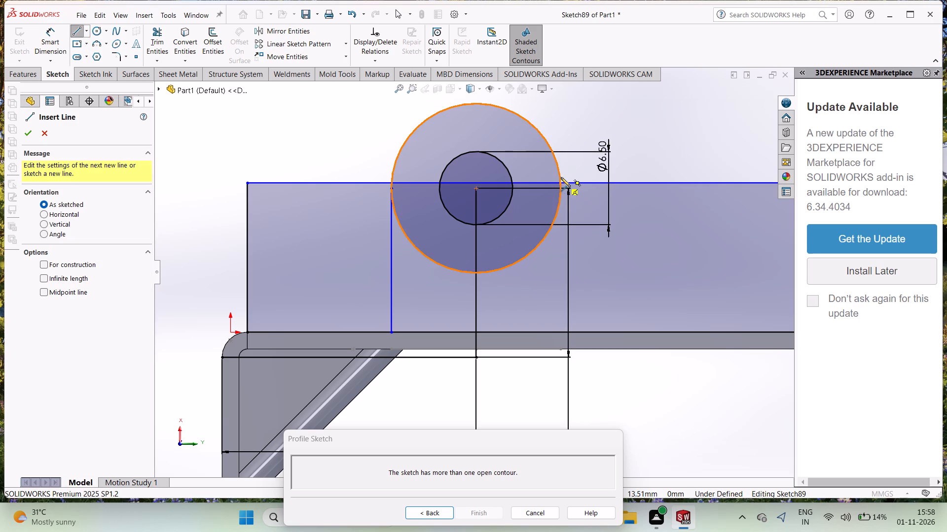
left_click(560, 188)
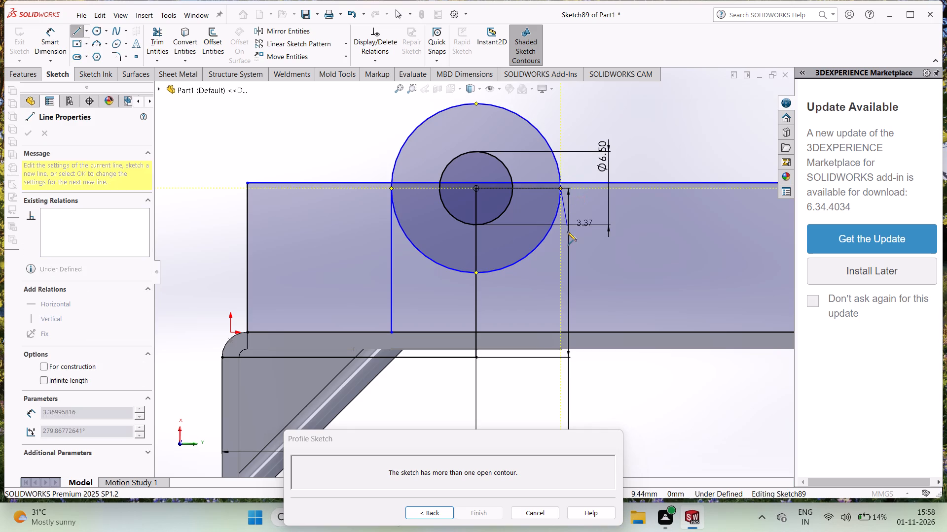
left_click(558, 331)
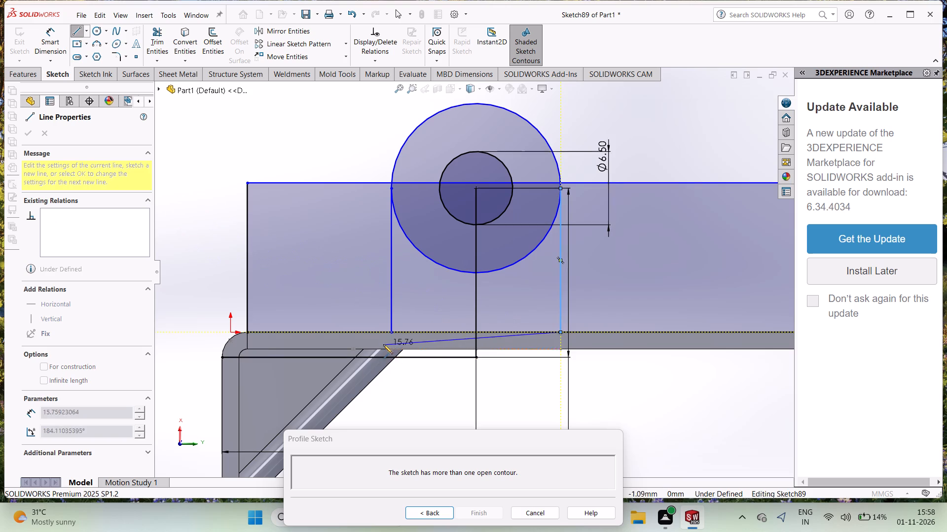
key("Escape")
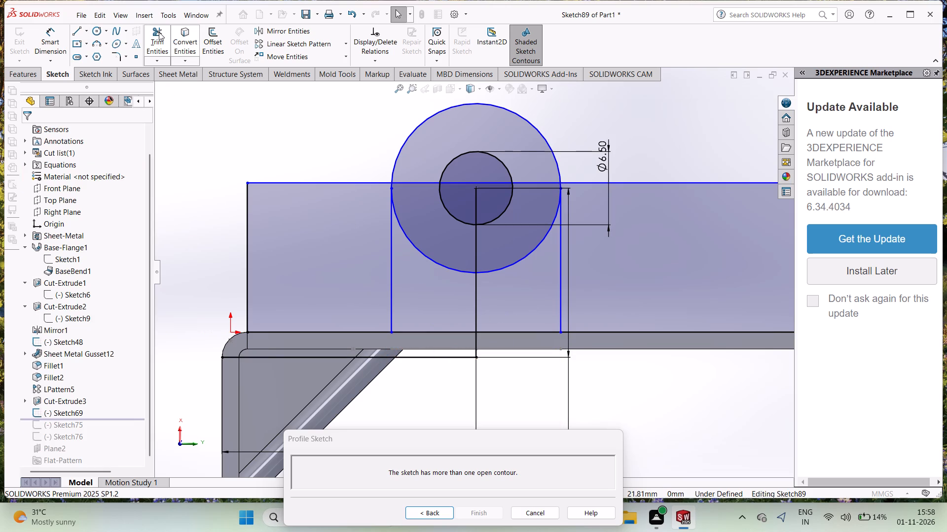
Trim away the rectangular profile's upper line, its side line nearest the bend, and the outer circle's lower half.
left_click(159, 32)
left_click(354, 181)
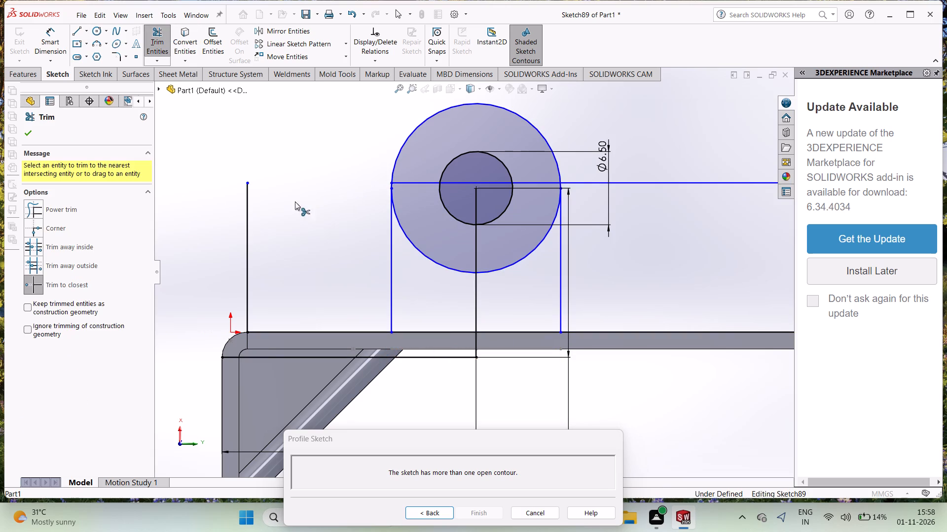
left_click(249, 222)
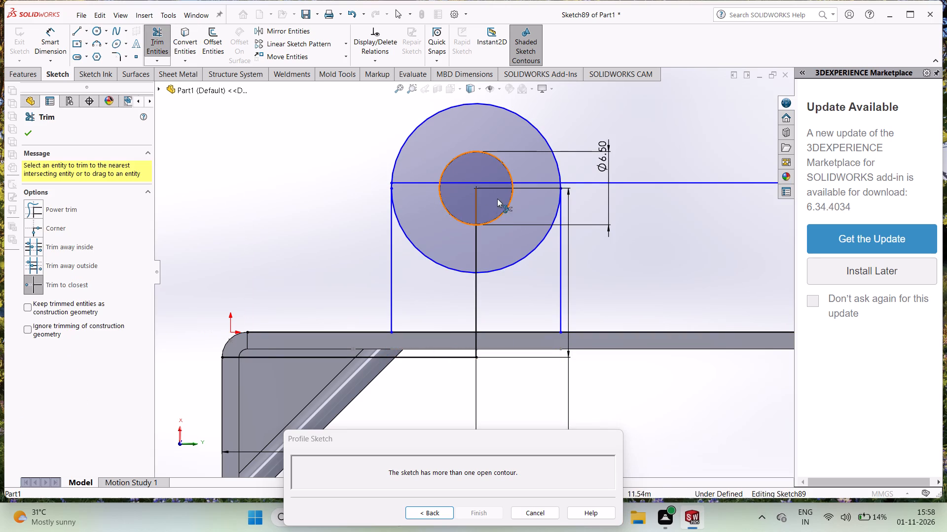
left_click(502, 184)
left_click(414, 184)
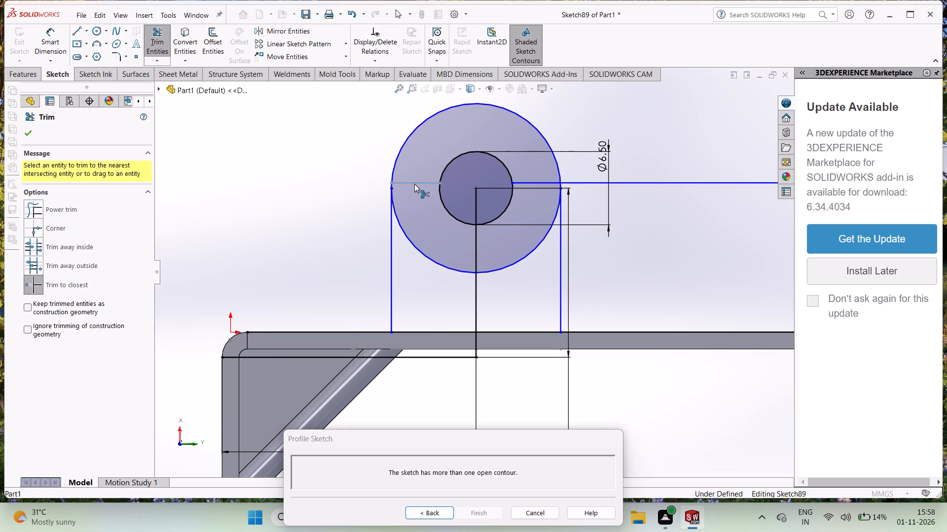
left_click(407, 236)
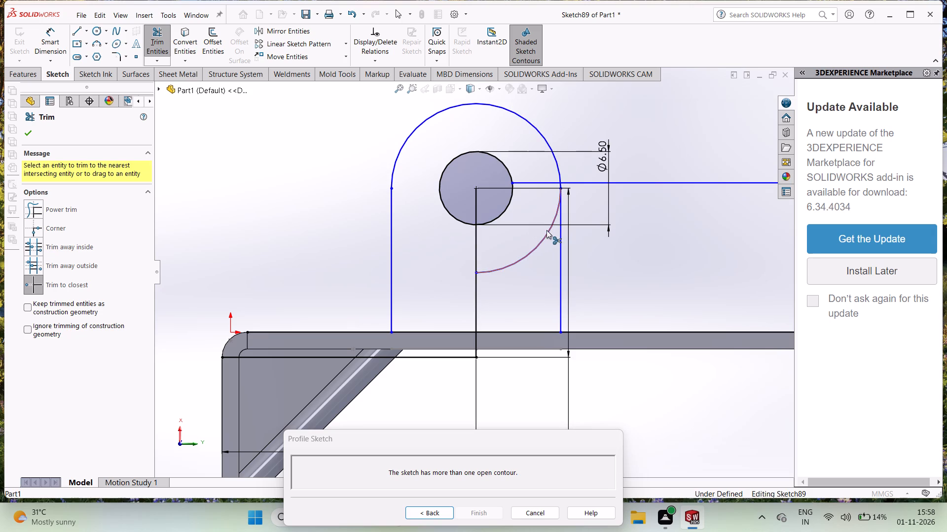
left_click(546, 230)
left_click(537, 182)
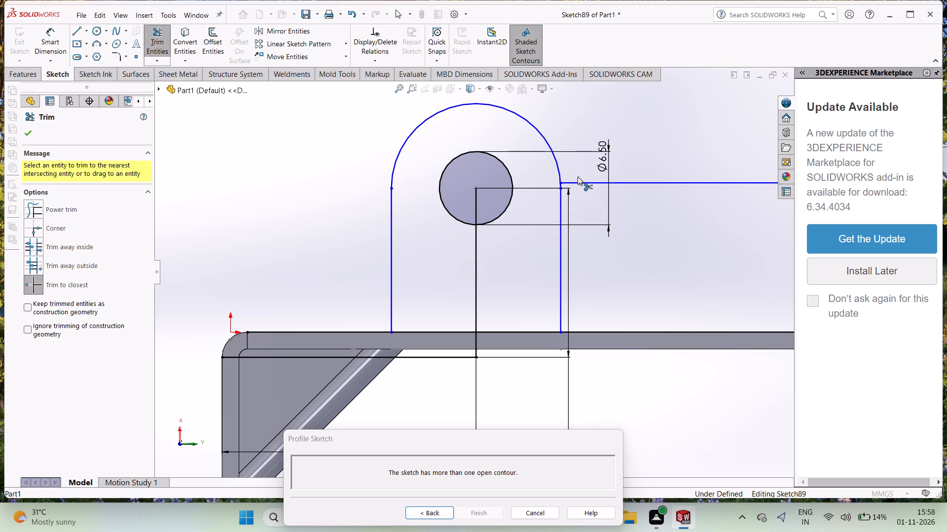
left_click(580, 182)
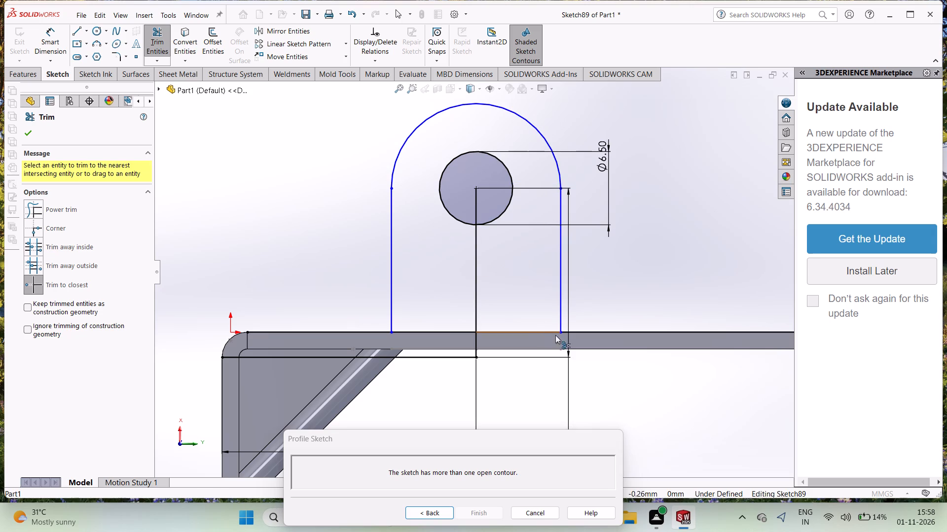
Trim away the base line on both sides of the round-ended tab and the horizontal 22.50 mm line.
scroll(424, 346, "down", 3)
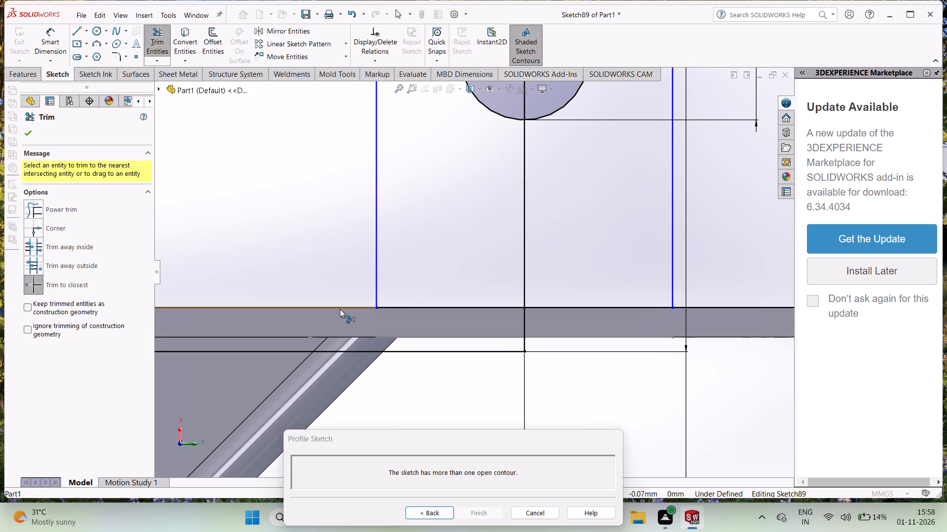
left_click(340, 309)
left_click(348, 351)
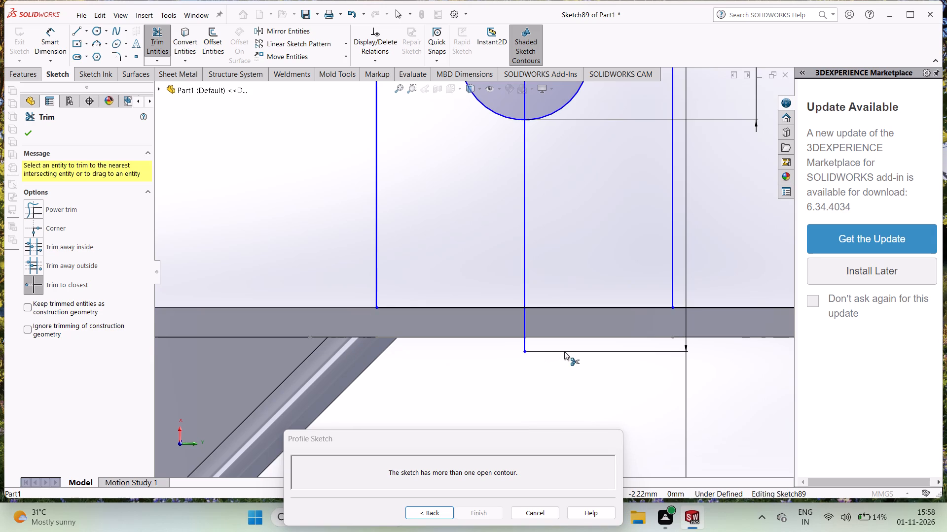
left_click(564, 351)
scroll(563, 353, "up", 3)
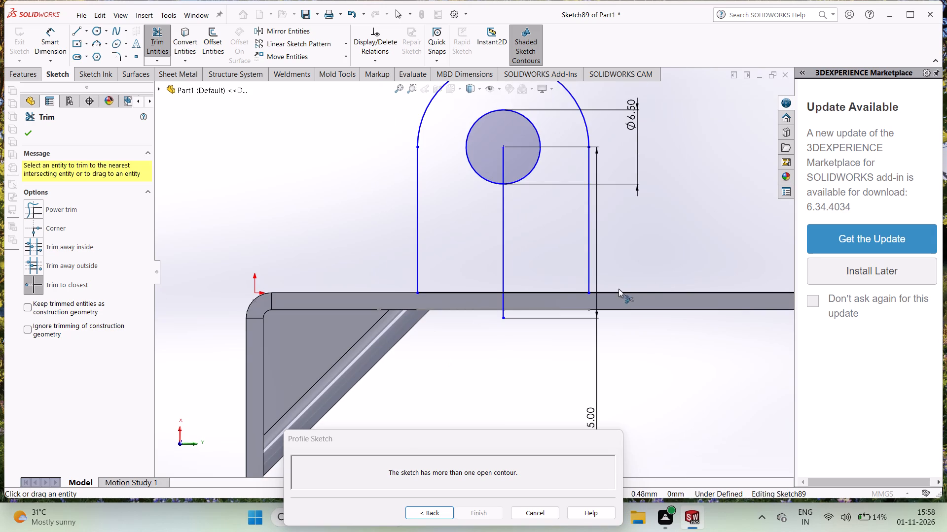
left_click(644, 295)
Trim away the 15 mm vertical line running from the hole's centre past the base line.
scroll(633, 299, "up", 2)
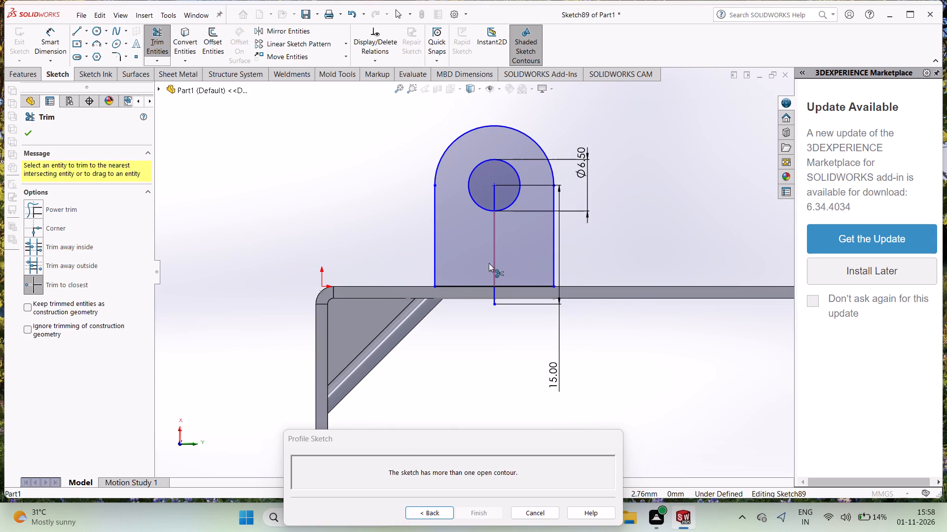
left_click(496, 260)
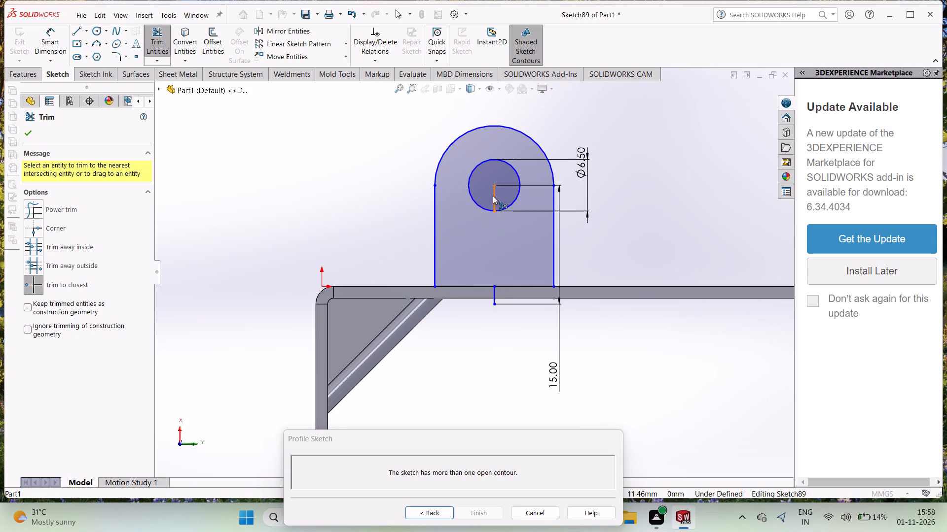
left_click(493, 195)
left_click(497, 293)
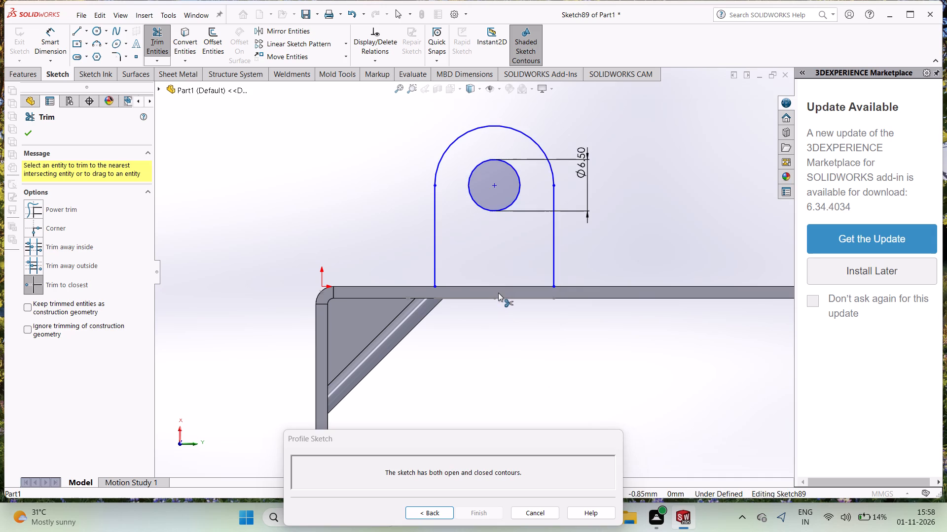
Trim away the rectangular profile's remaining vertical side line farthest from the bend.
scroll(497, 289, "up", 2)
scroll(501, 286, "down", 1)
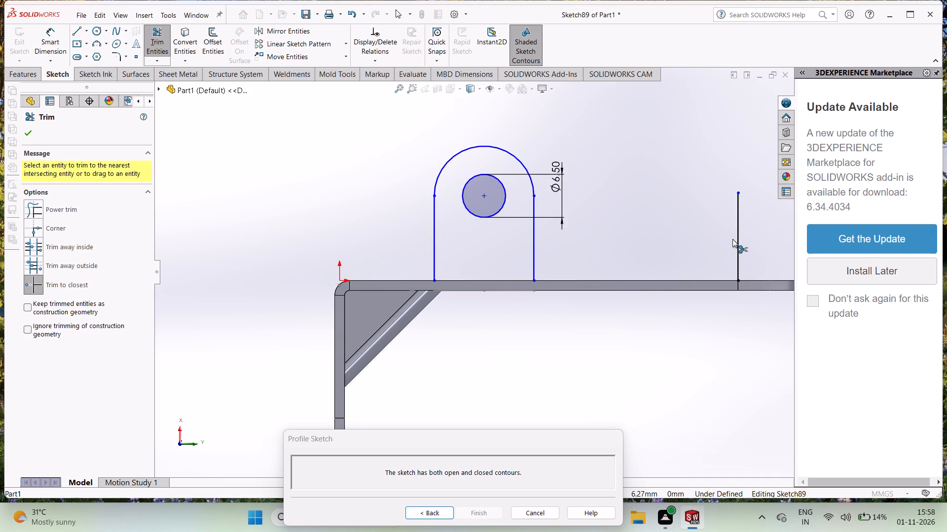
left_click(738, 241)
Close the round-ended profile with a base line about 14.38 mm long between its two vertical lines, and finish the flange.
scroll(511, 280, "down", 3)
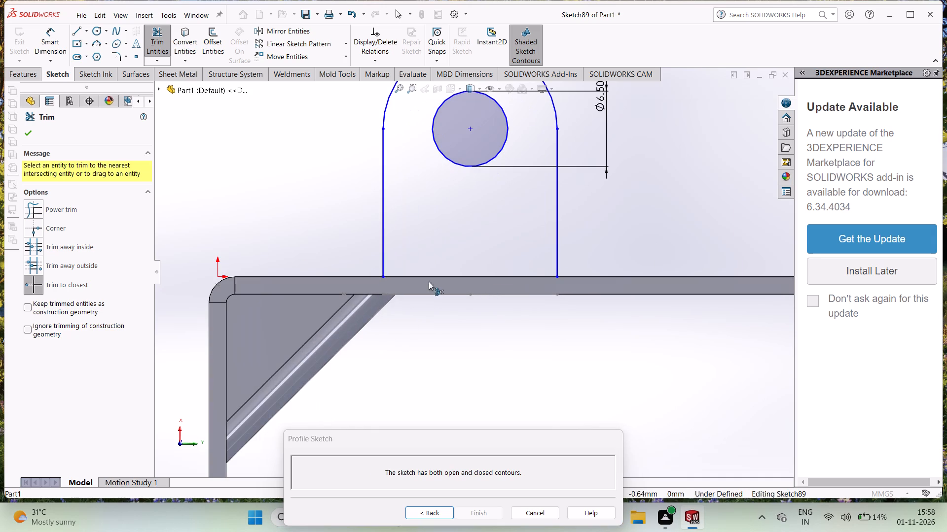
left_click(79, 34)
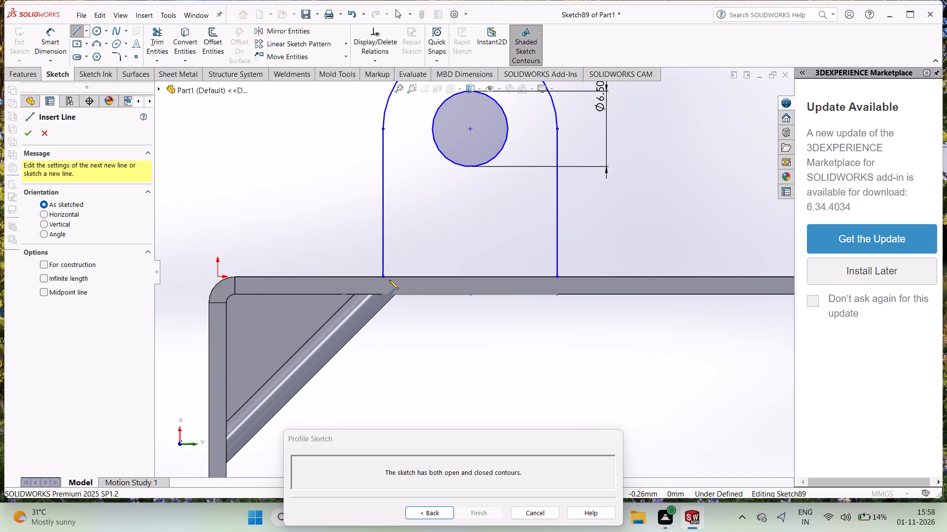
left_click(382, 278)
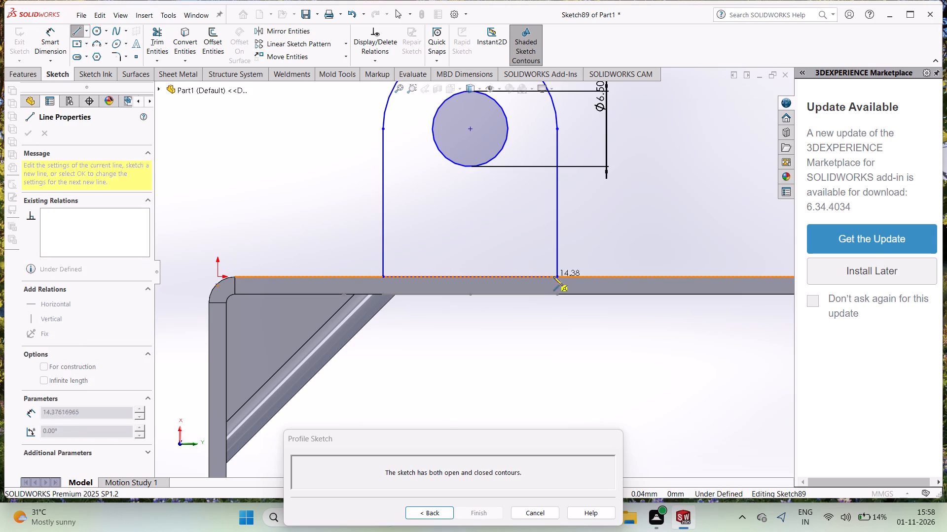
left_click(557, 276)
scroll(479, 295, "up", 2)
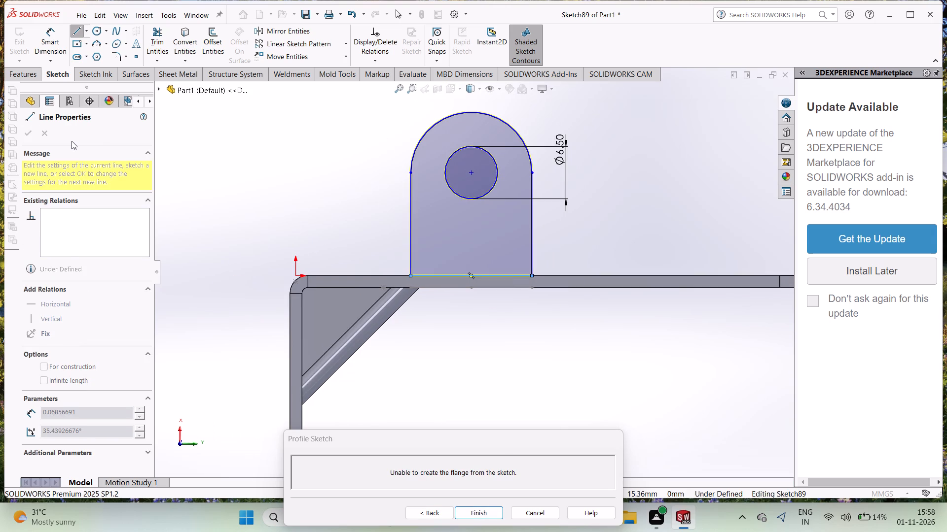
key("Escape")
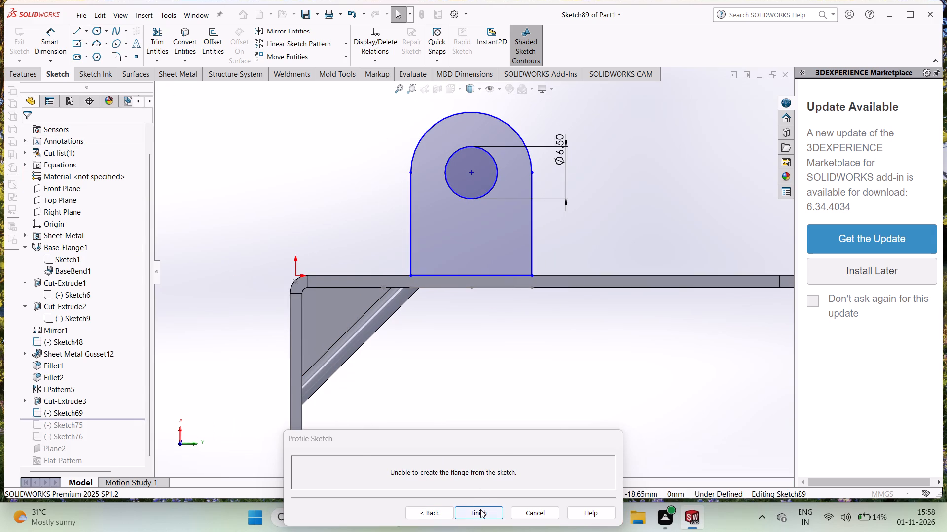
left_click(480, 509)
Open the side tab's edge flange feature for editing.
middle_click_drag(441, 391, 462, 416)
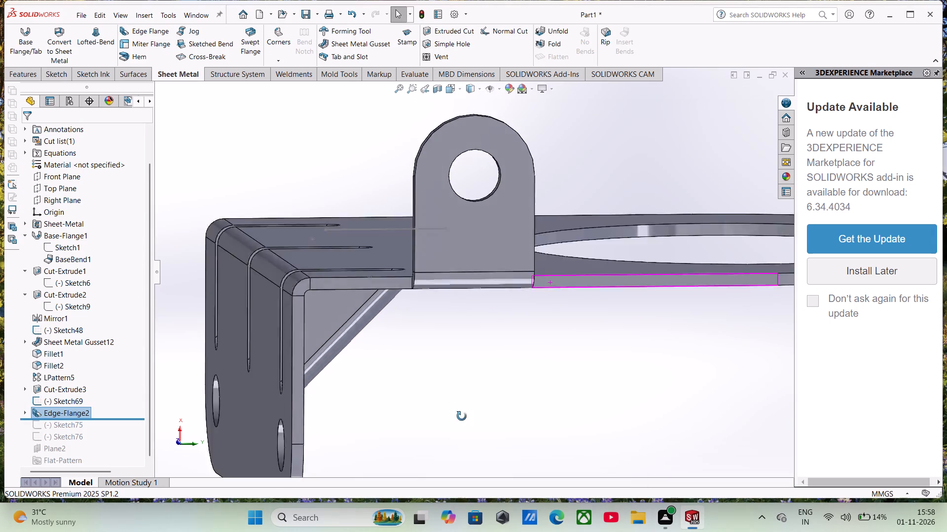
middle_click_drag(462, 416, 538, 247)
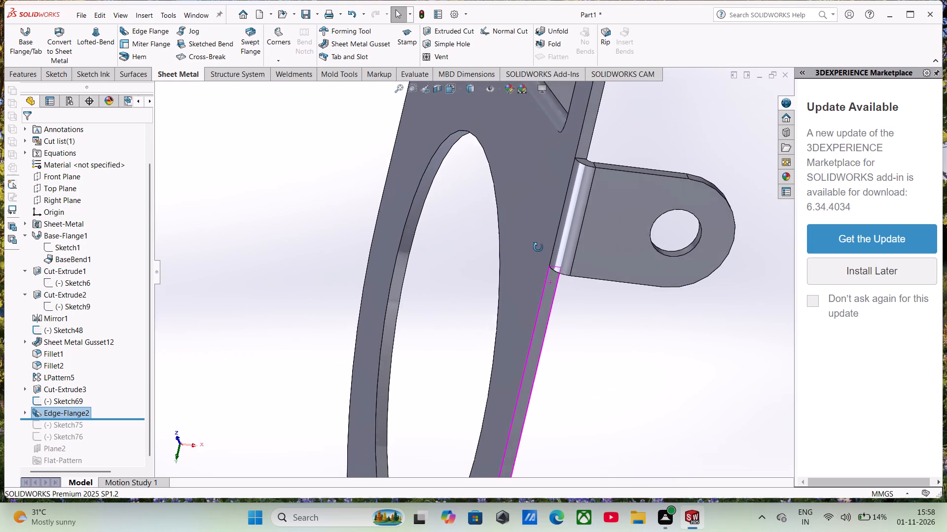
middle_click_drag(538, 247, 498, 312)
left_click(585, 256)
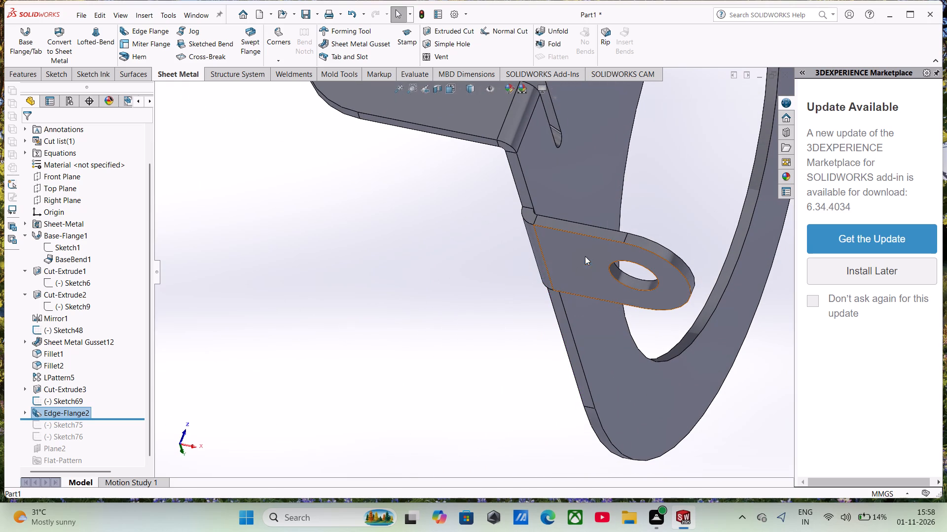
left_click(614, 218)
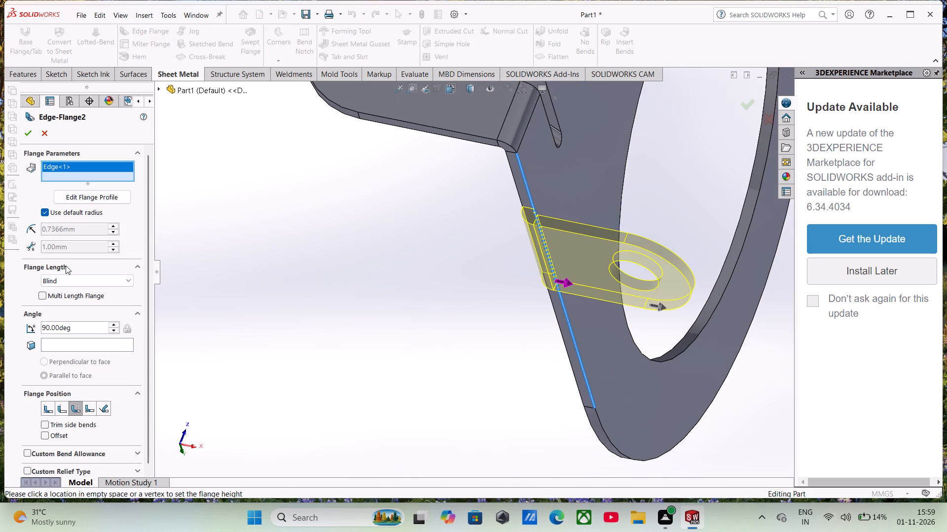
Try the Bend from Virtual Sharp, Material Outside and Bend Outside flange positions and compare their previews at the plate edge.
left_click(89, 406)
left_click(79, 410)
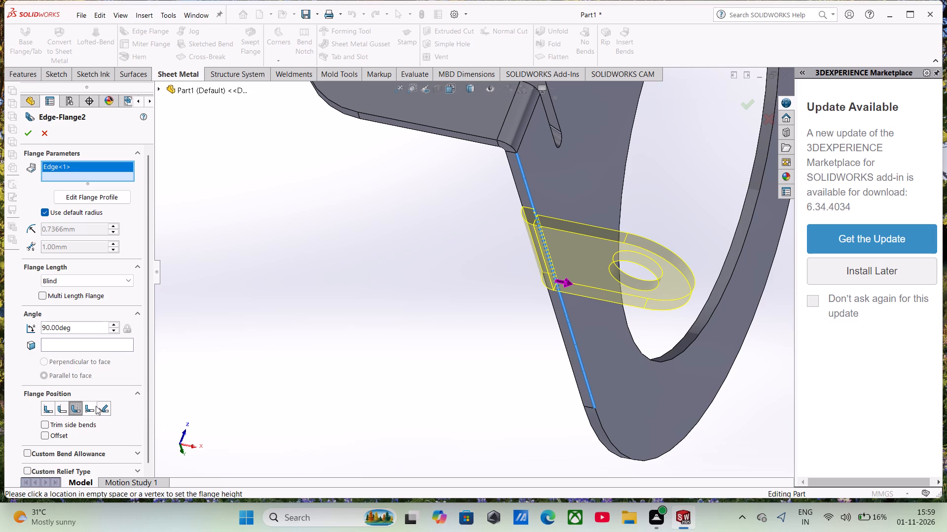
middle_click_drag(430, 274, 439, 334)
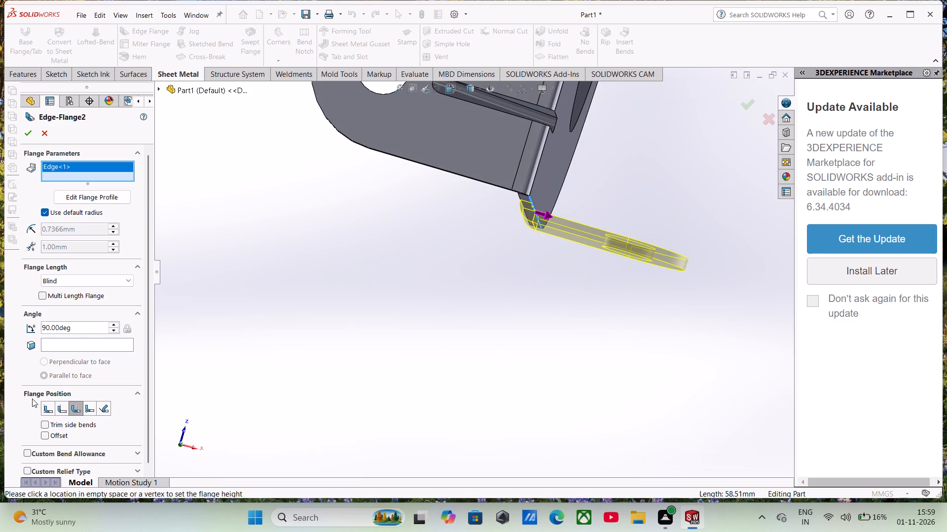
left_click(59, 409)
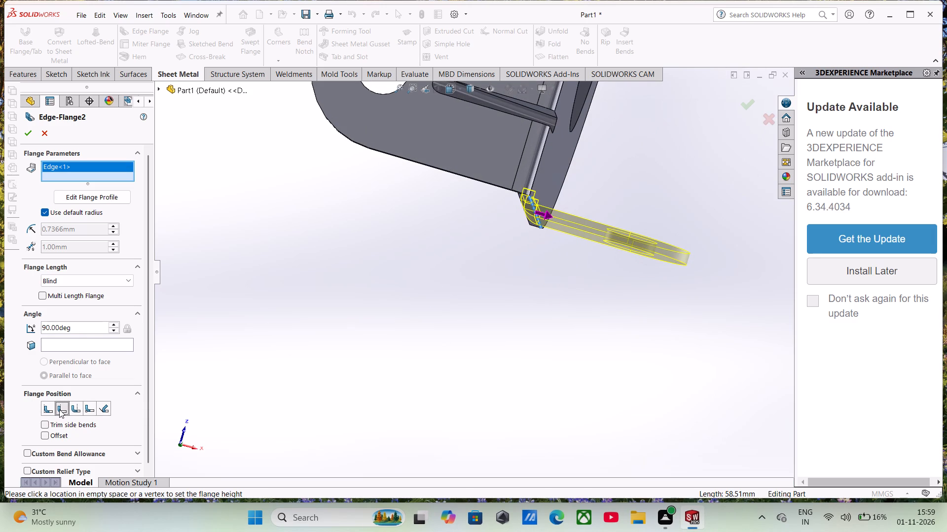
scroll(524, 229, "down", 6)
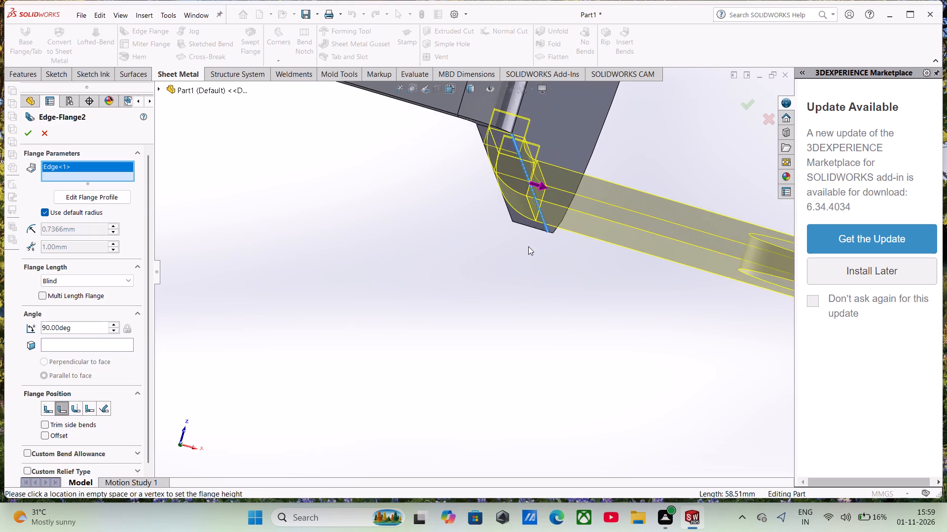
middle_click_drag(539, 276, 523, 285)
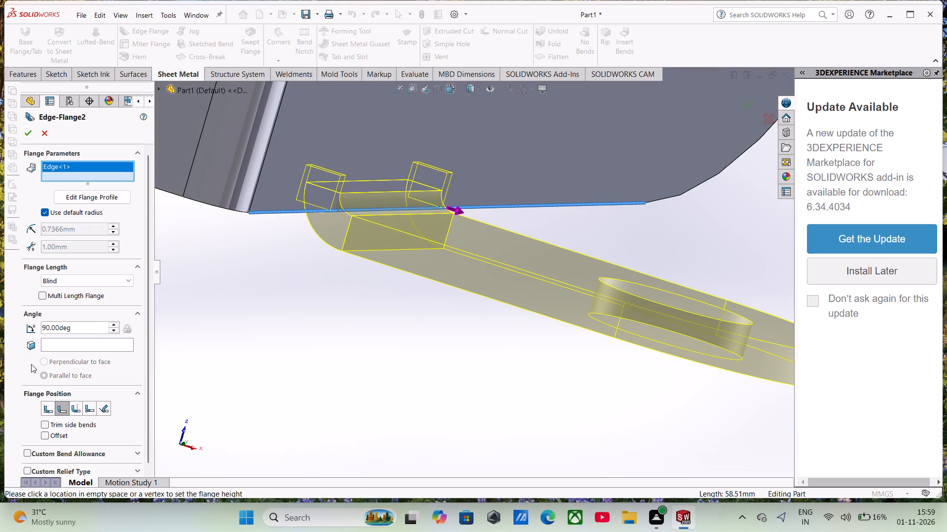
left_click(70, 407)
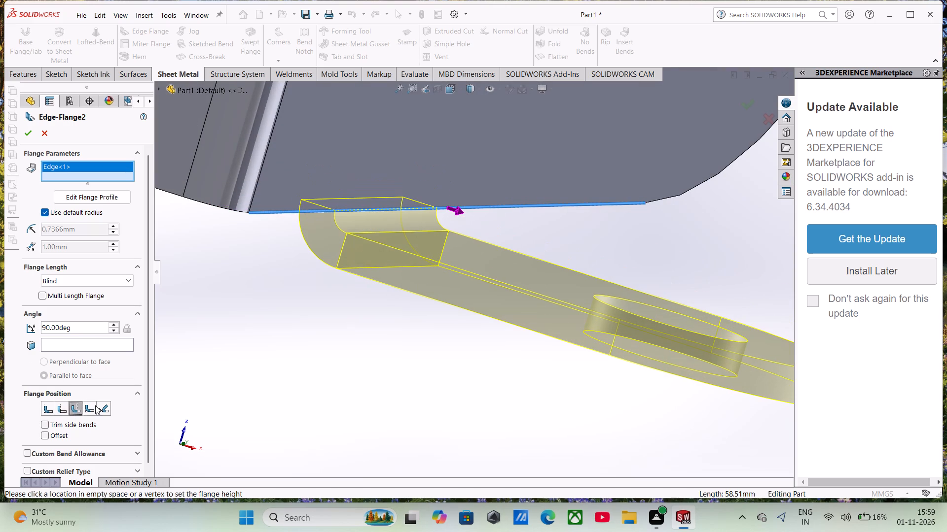
Set the edge flange's position to Bend from Virtual Sharp and check the preview at the plate edge.
left_click(95, 405)
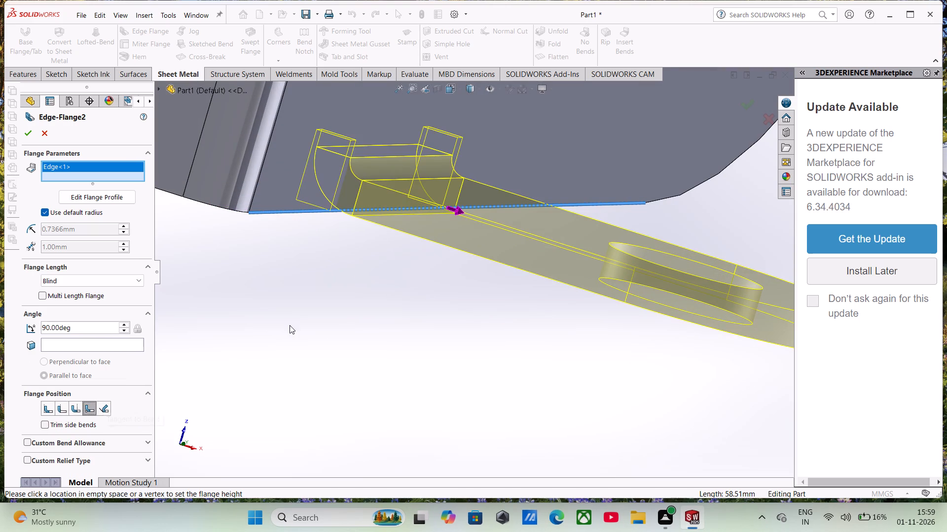
middle_click_drag(347, 332, 426, 213)
scroll(371, 241, "up", 1)
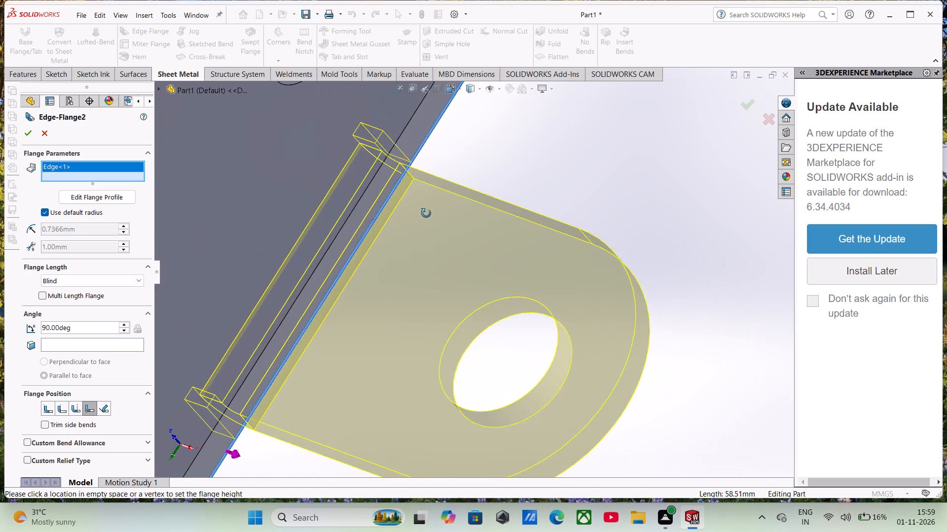
middle_click_drag(426, 213, 406, 225)
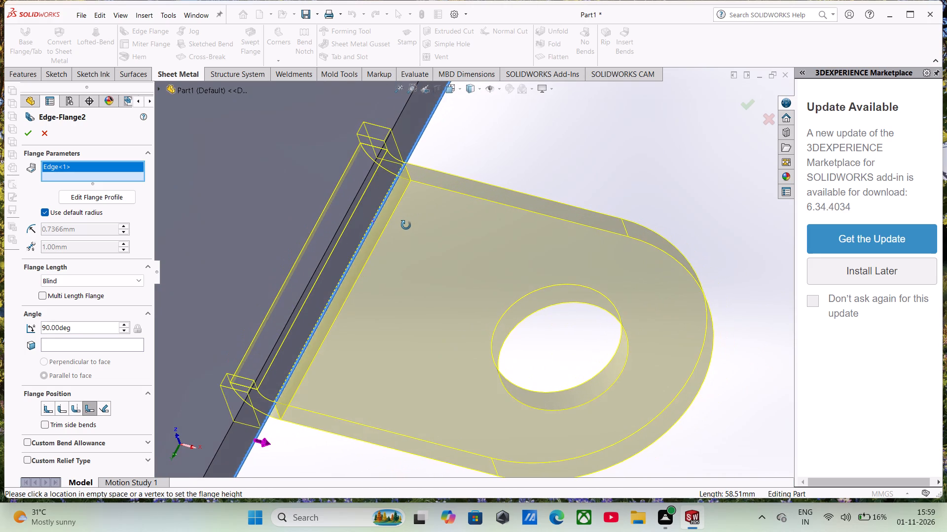
middle_click_drag(406, 225, 413, 148)
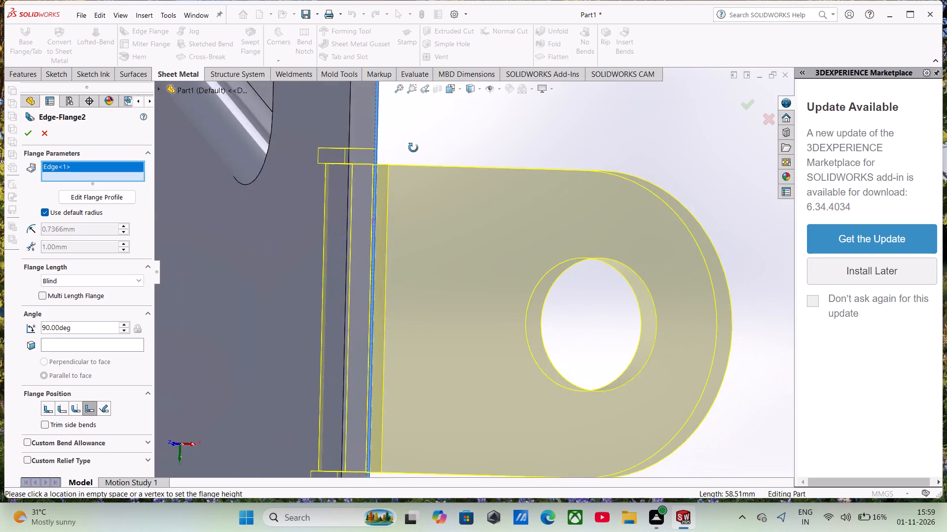
middle_click_drag(413, 148, 477, 152)
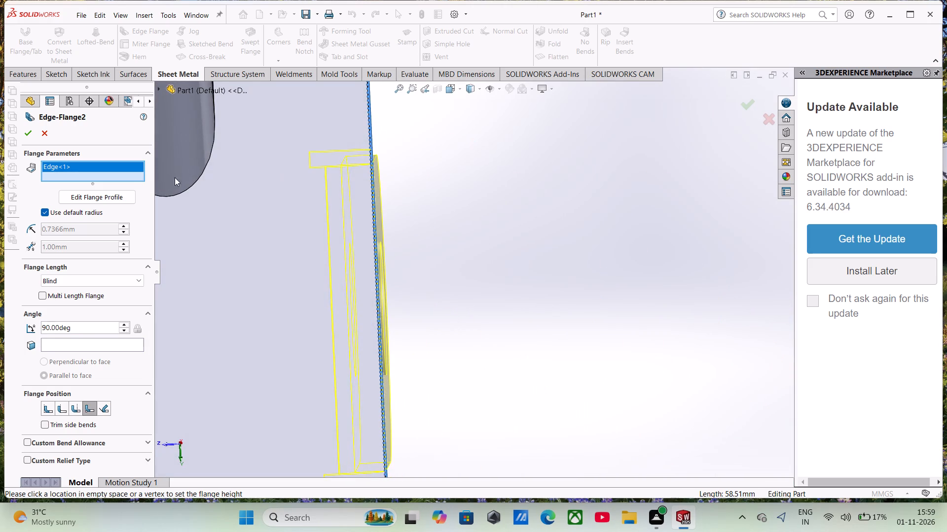
Open the flange's profile sketch, check the bend and relief preview around the tab, and finish the edge flange.
left_click(117, 194)
scroll(341, 241, "down", 3)
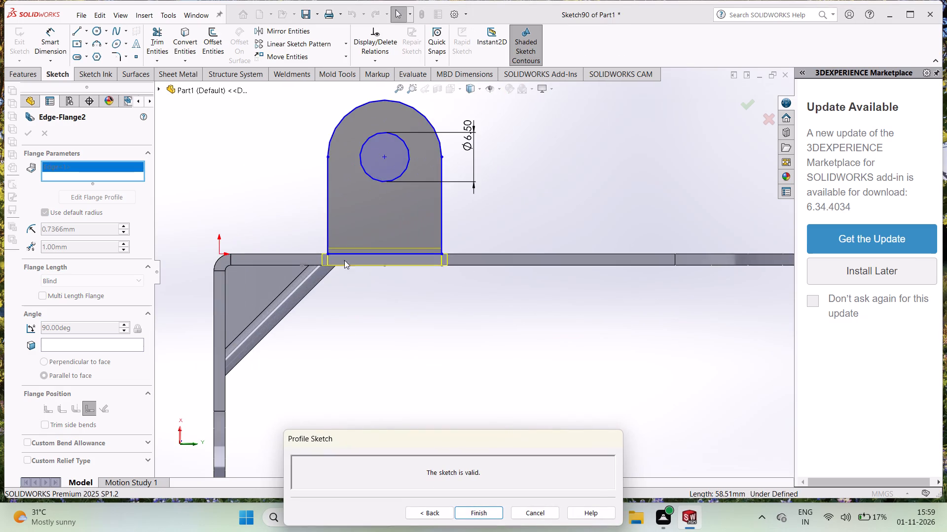
scroll(372, 276, "down", 4)
middle_click_drag(375, 277, 402, 210)
scroll(414, 202, "up", 4)
scroll(510, 198, "up", 2)
middle_click_drag(512, 197, 498, 106)
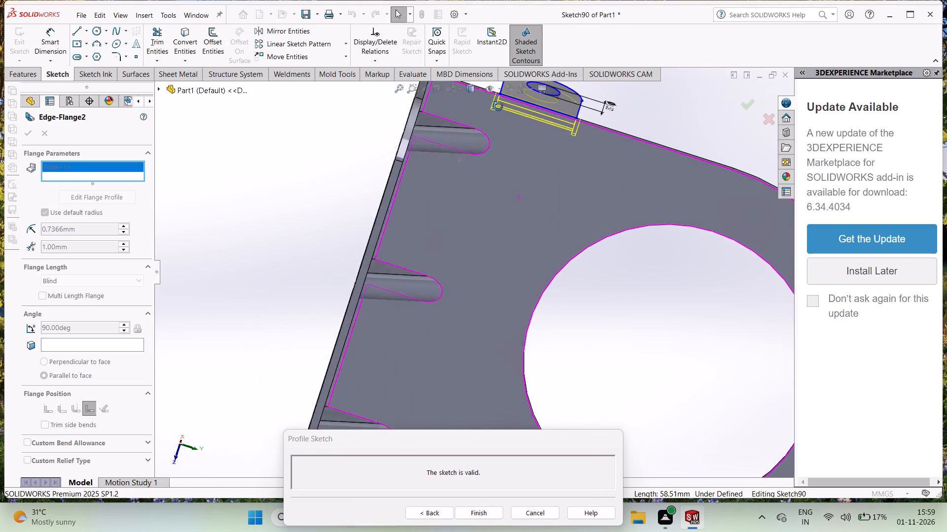
middle_click_drag(498, 106, 498, 105)
scroll(549, 113, "down", 3)
scroll(591, 165, "down", 3)
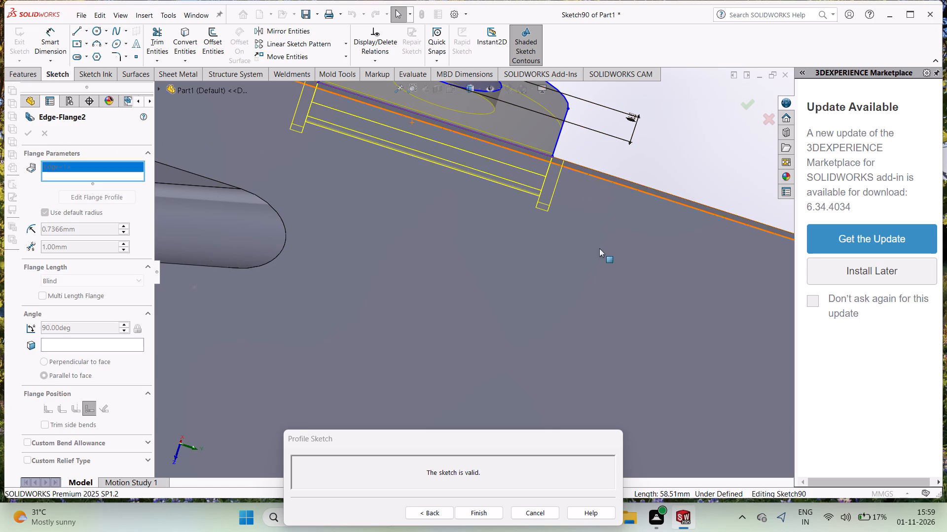
left_click(470, 509)
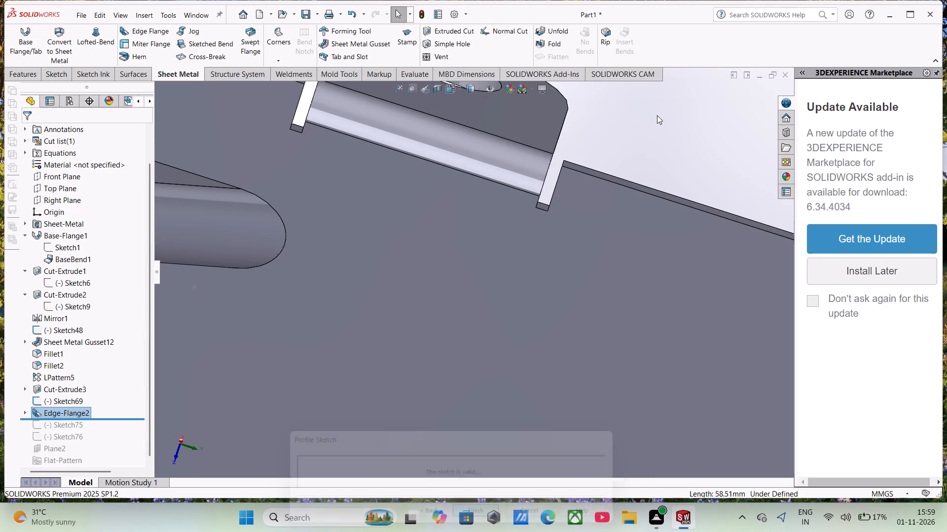
Examine the side tab's bend and relief cuts from several sides of the bracket.
scroll(597, 190, "up", 3)
middle_click_drag(506, 258, 504, 213)
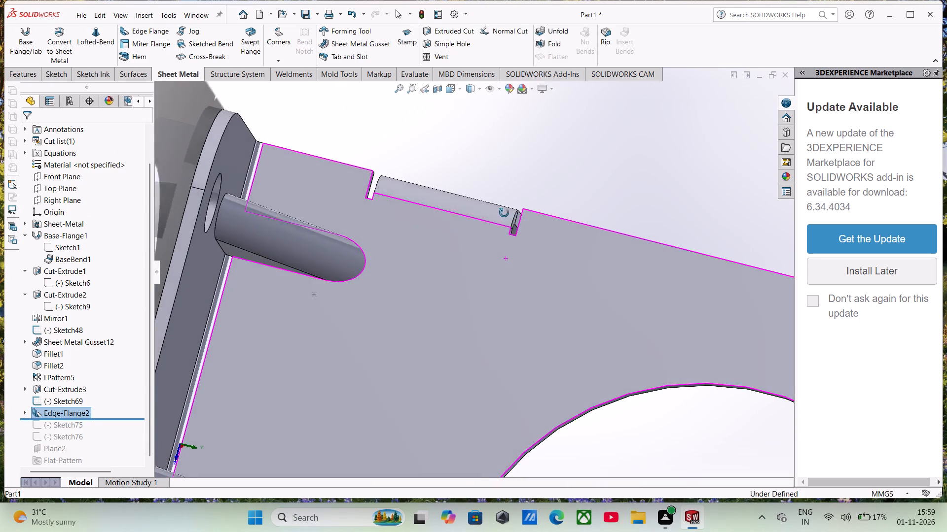
middle_click_drag(504, 213, 411, 98)
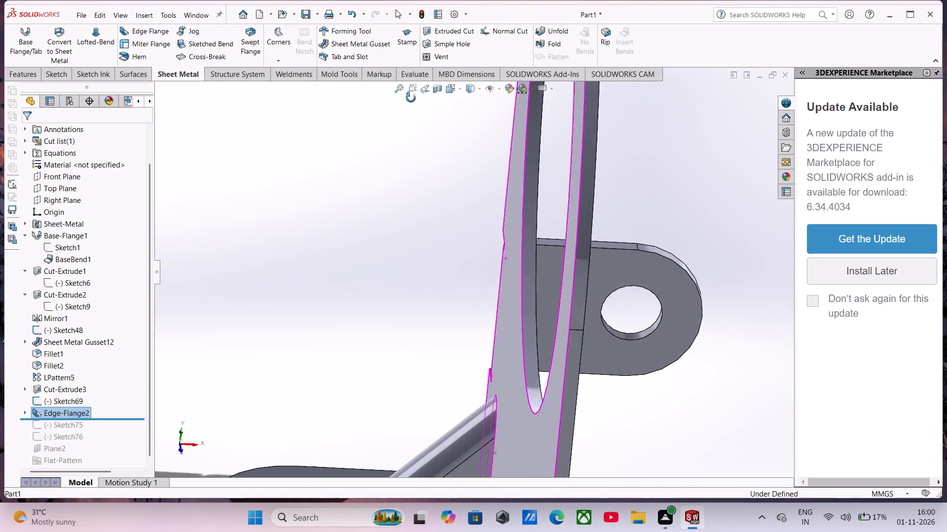
middle_click_drag(411, 98, 416, 90)
scroll(441, 286, "up", 3)
middle_click_drag(457, 280, 467, 284)
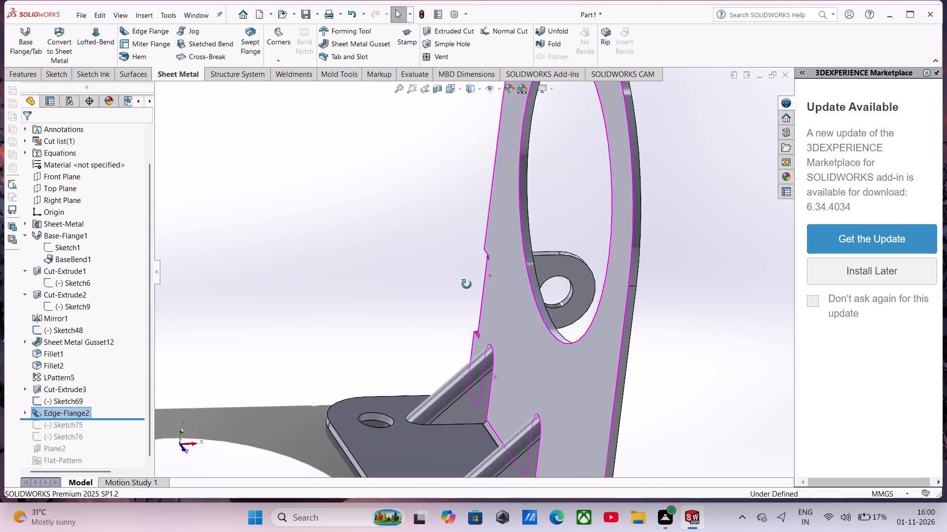
middle_click_drag(467, 284, 477, 271)
middle_click(477, 271)
scroll(533, 306, "up", 1)
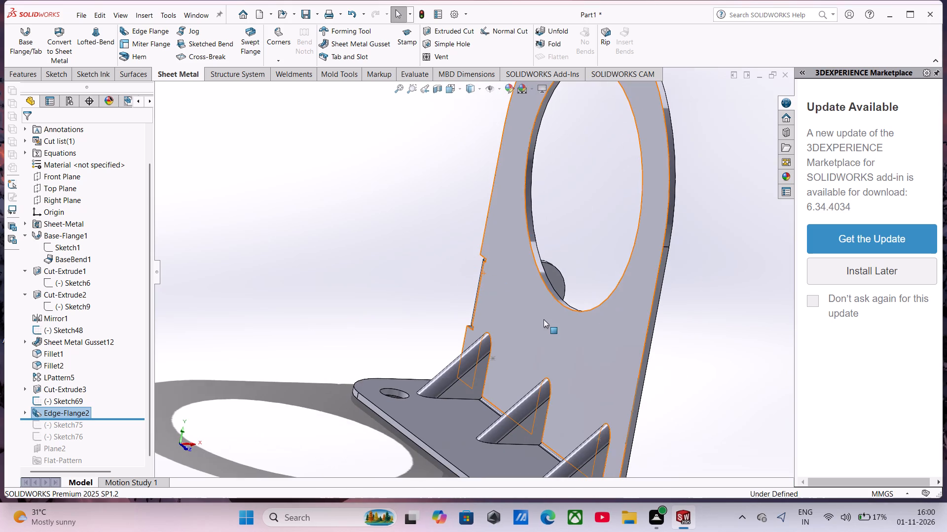
middle_click_drag(546, 298, 636, 301)
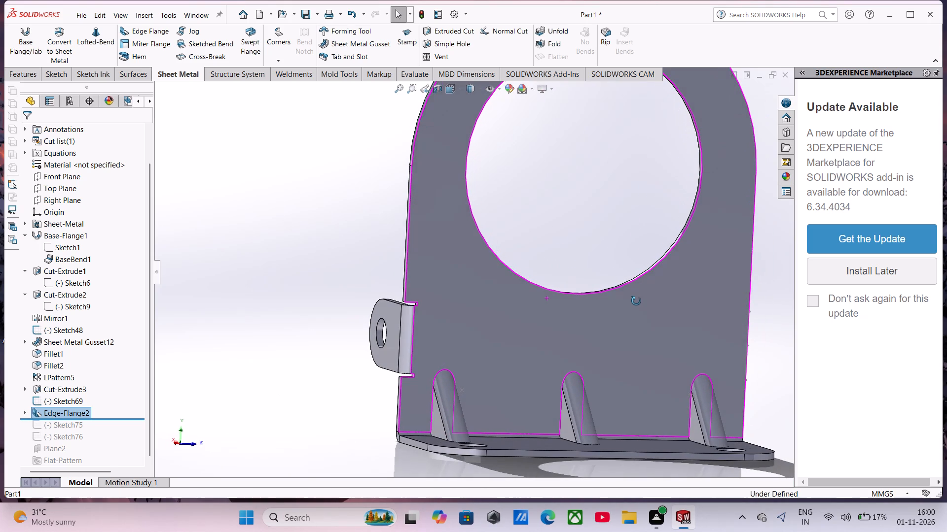
middle_click_drag(636, 301, 632, 303)
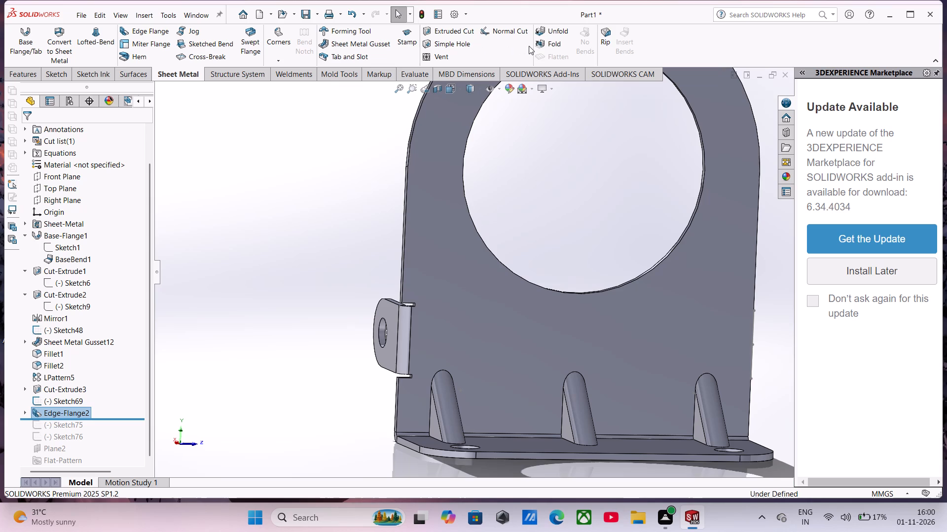
Roll the feature tree forward past Sketch75, Sketch76 and Plane2.
left_click(27, 80)
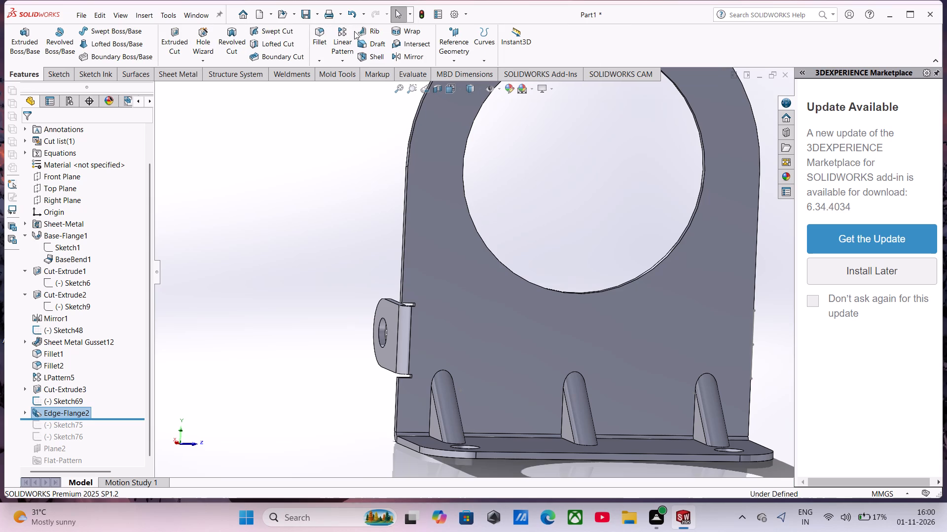
left_click(244, 302)
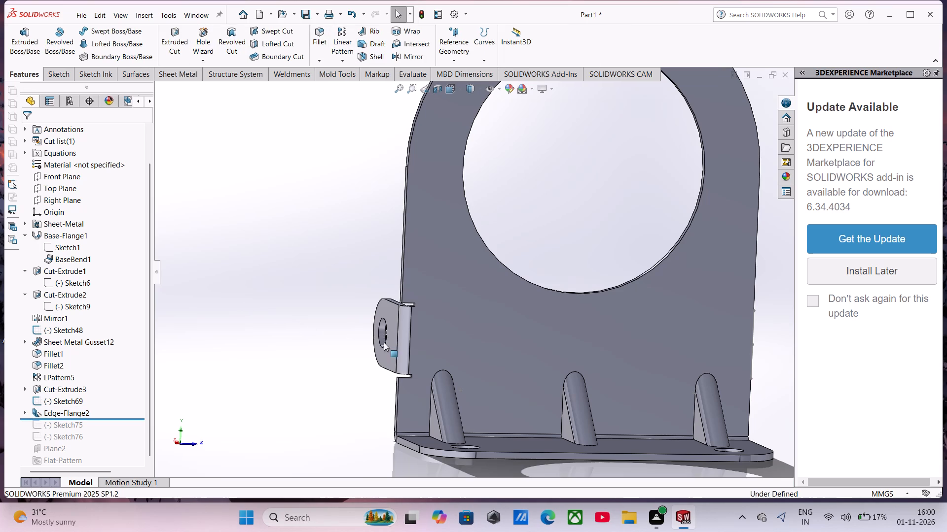
left_click(385, 349)
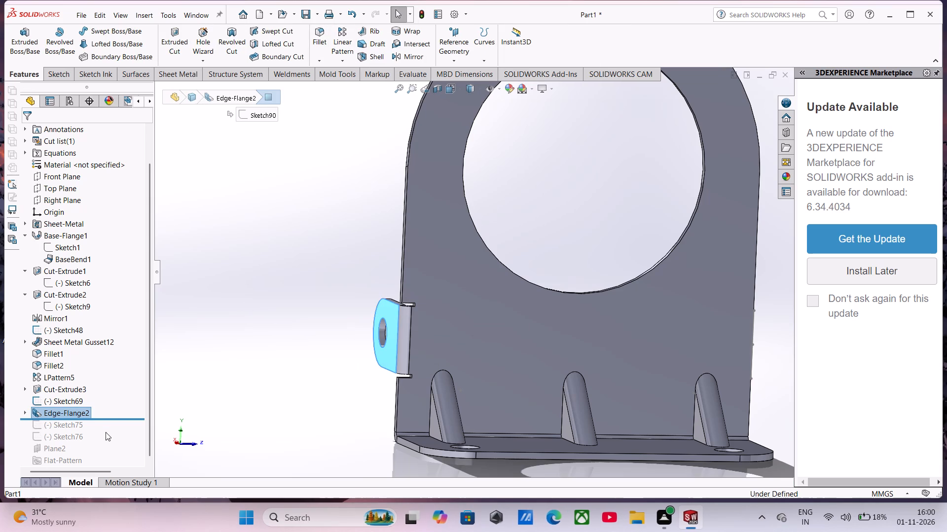
left_click_drag(111, 420, 114, 461)
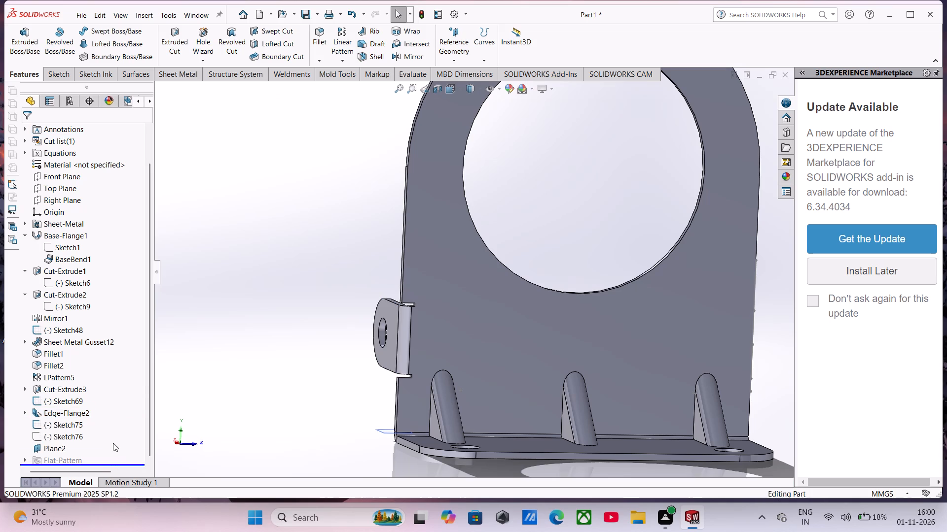
Delete the reference plane Plane2 near the bracket's lower corner.
middle_click_drag(338, 418, 343, 444)
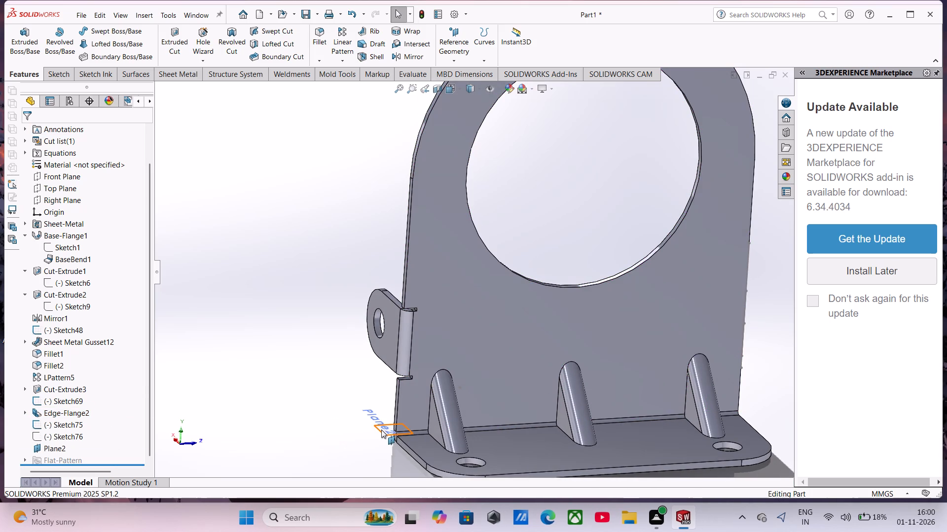
right_click(381, 430)
left_click(407, 482)
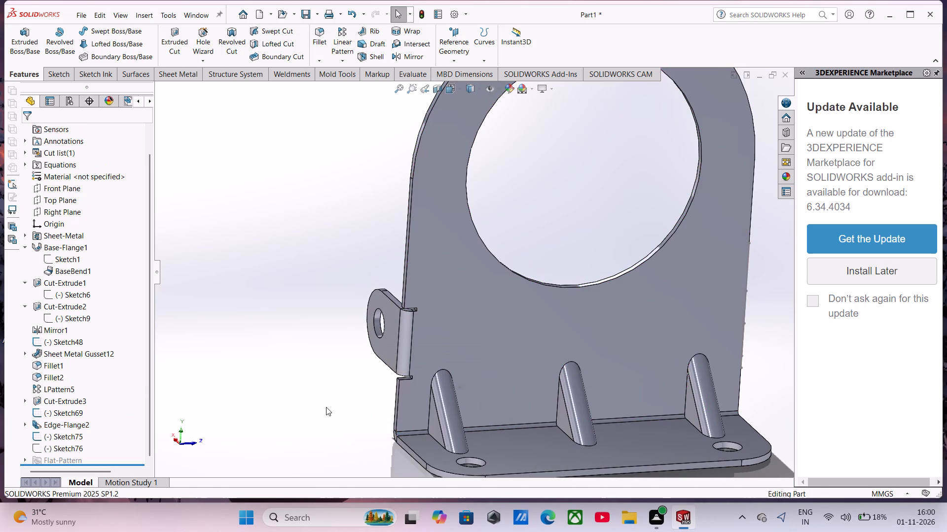
Mirror the side tab's edge flange, Edge-Flange2, about the Front Plane onto the plate's opposite edge.
left_click(405, 54)
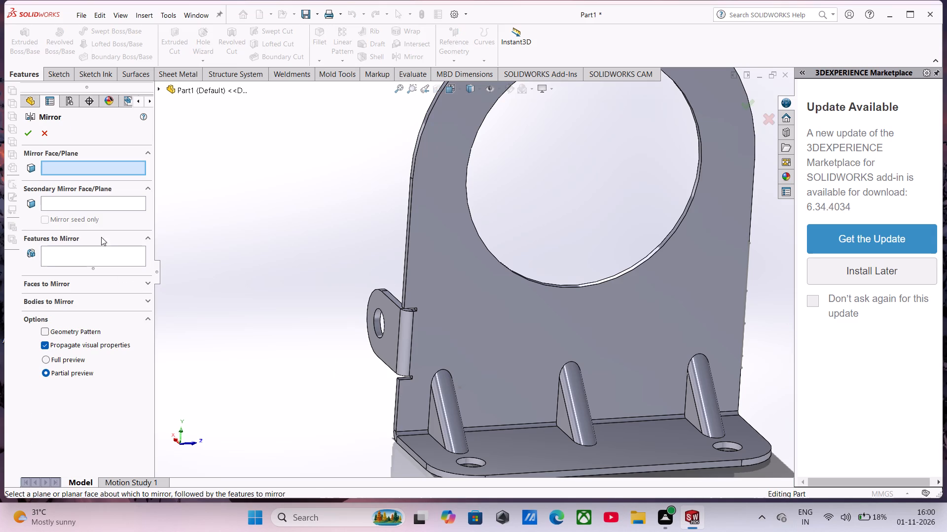
left_click(74, 259)
left_click(384, 343)
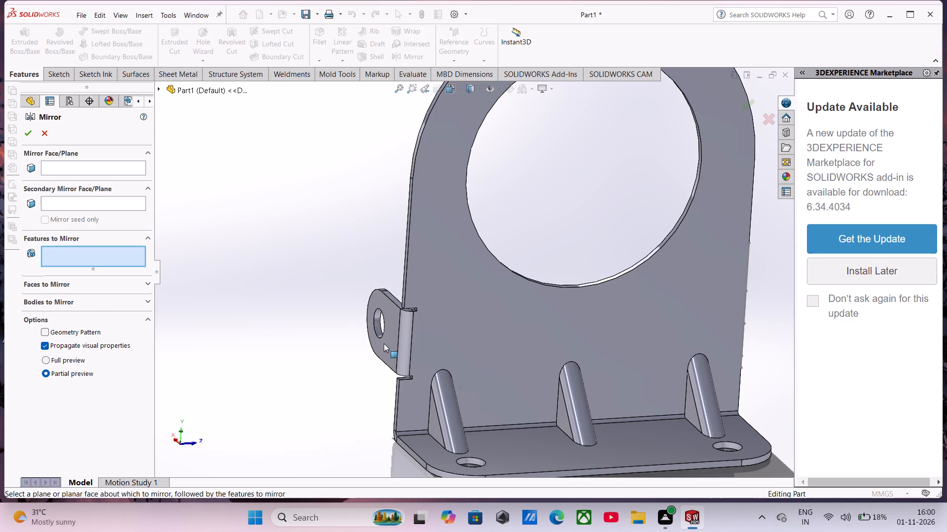
scroll(452, 336, "up", 4)
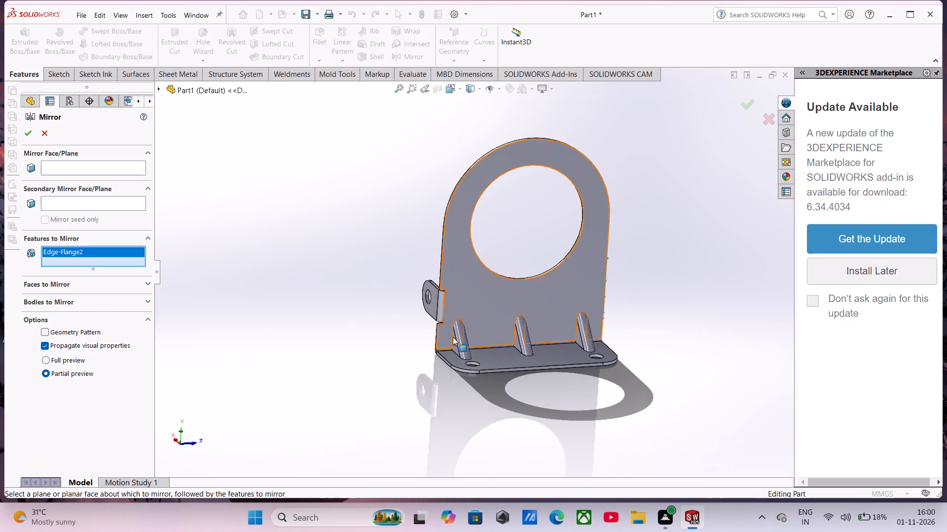
middle_click_drag(473, 320, 460, 333)
left_click(61, 169)
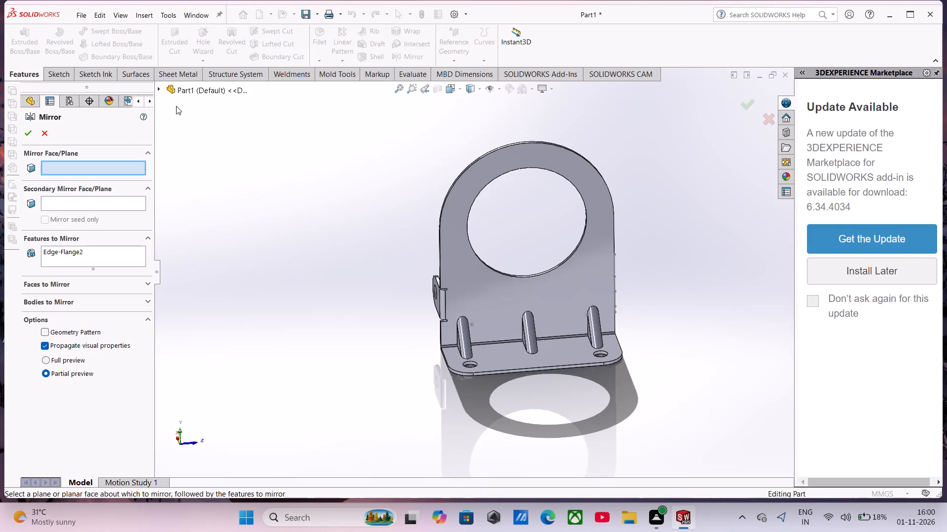
left_click(161, 90)
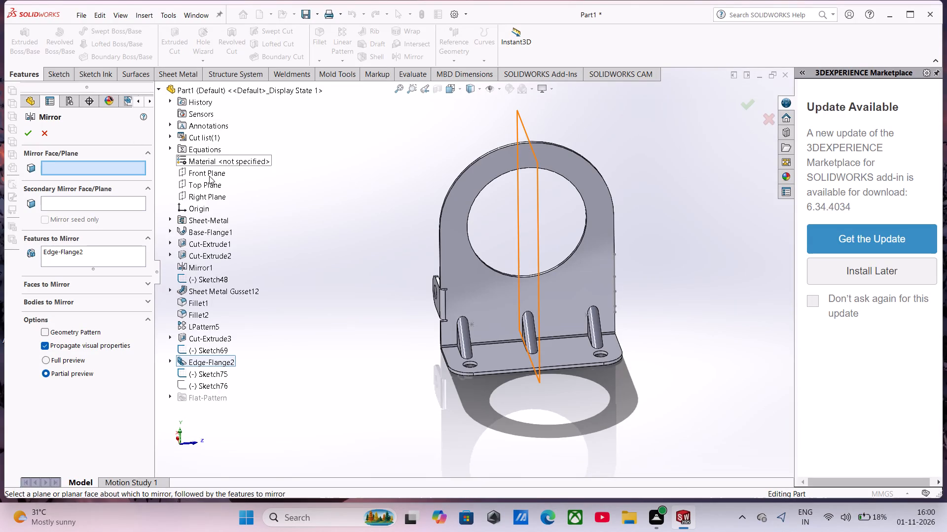
left_click(209, 176)
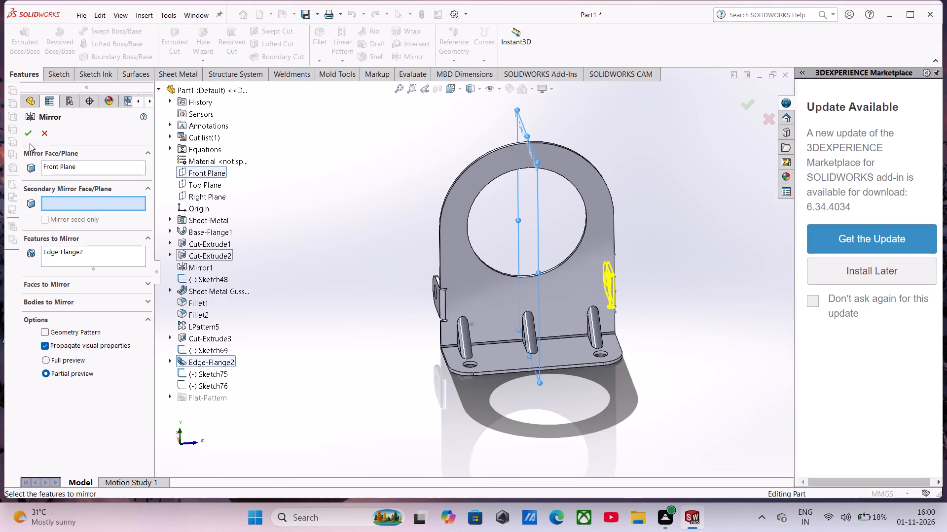
left_click(29, 134)
Examine both side tabs and their bend reliefs from the front, side and back of the bracket.
middle_click_drag(547, 286, 523, 278)
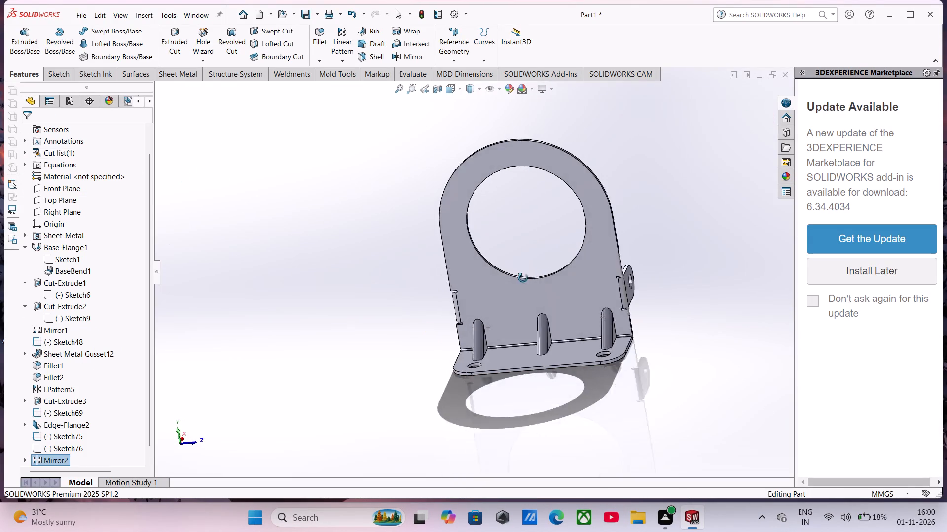
middle_click_drag(523, 278, 427, 301)
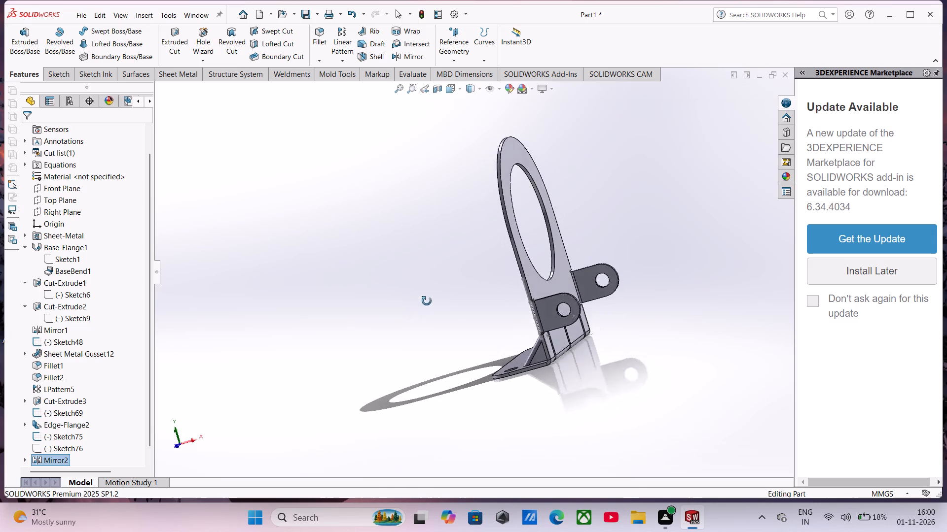
middle_click_drag(427, 301, 400, 314)
scroll(577, 279, "down", 3)
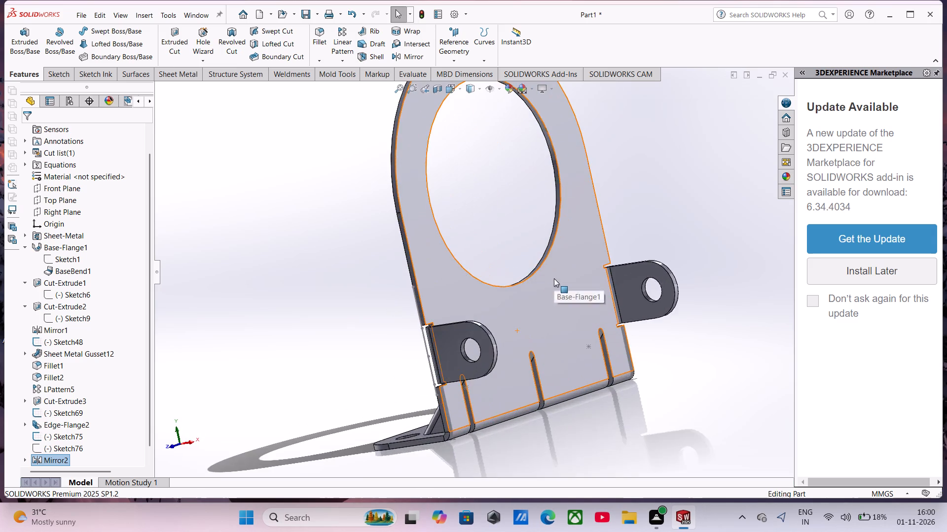
middle_click_drag(554, 280, 587, 274)
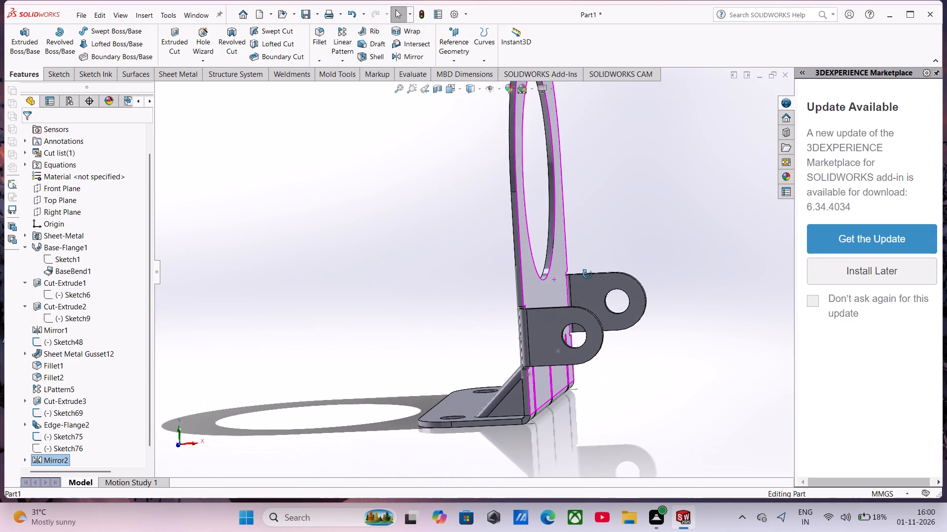
middle_click_drag(587, 274, 404, 308)
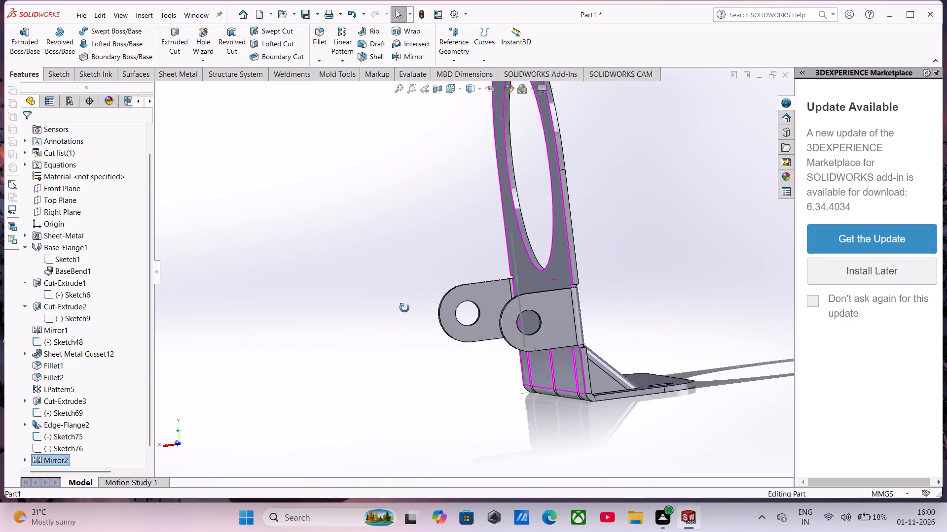
middle_click_drag(404, 308, 321, 317)
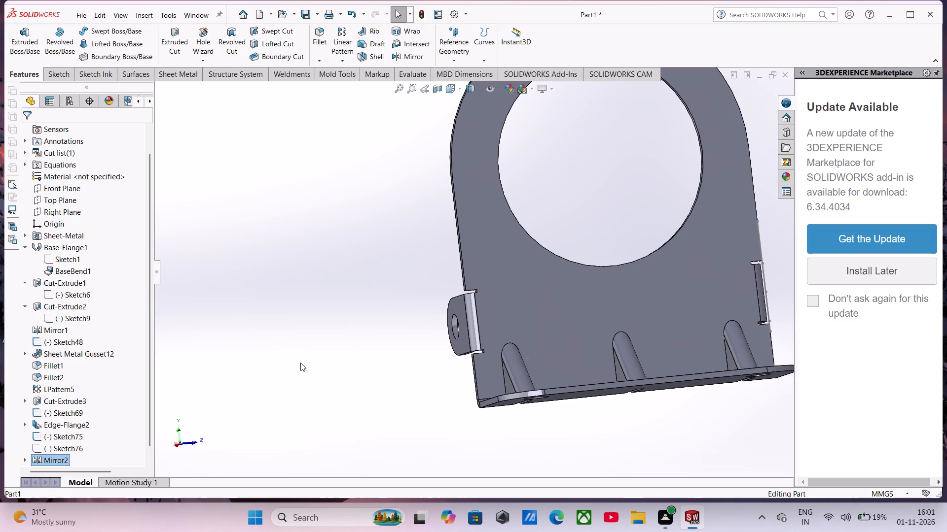
scroll(496, 259, "up", 2)
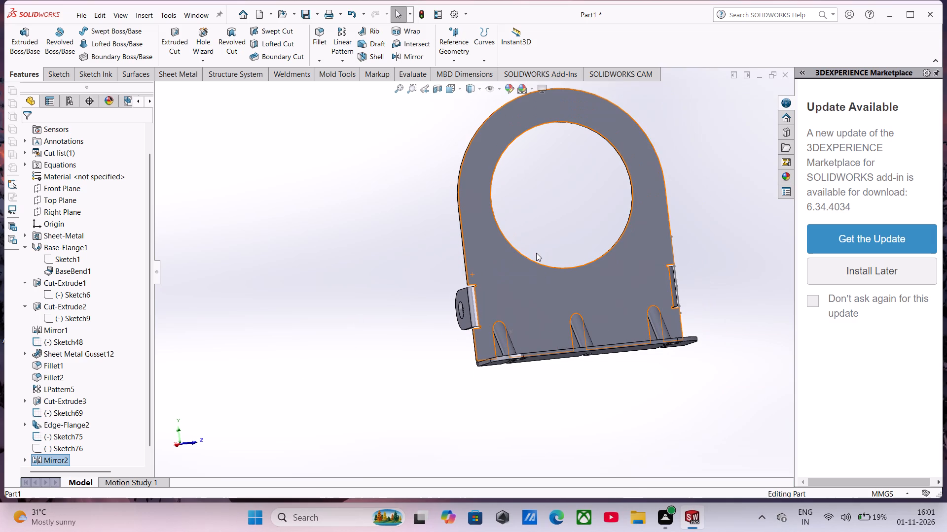
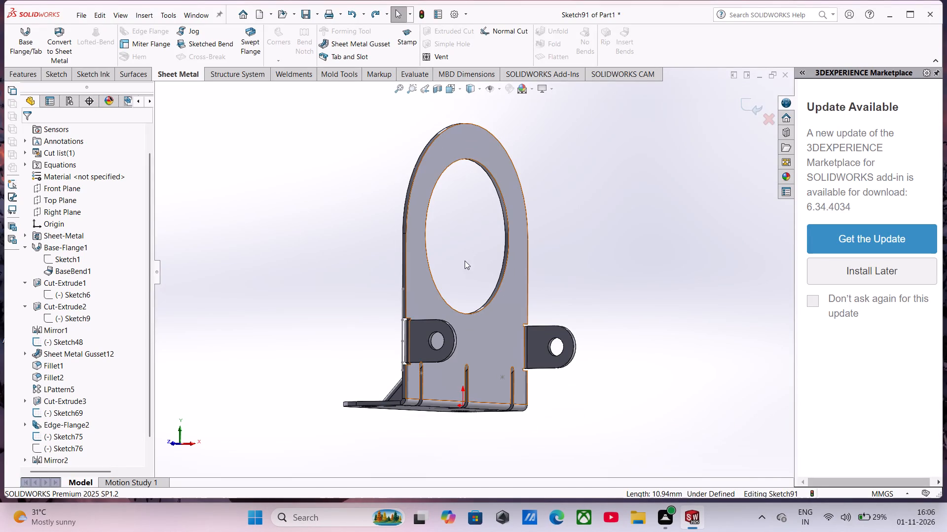
Exit the open sketch, Sketch91.
middle_click_drag(463, 262, 520, 264)
left_click(475, 316)
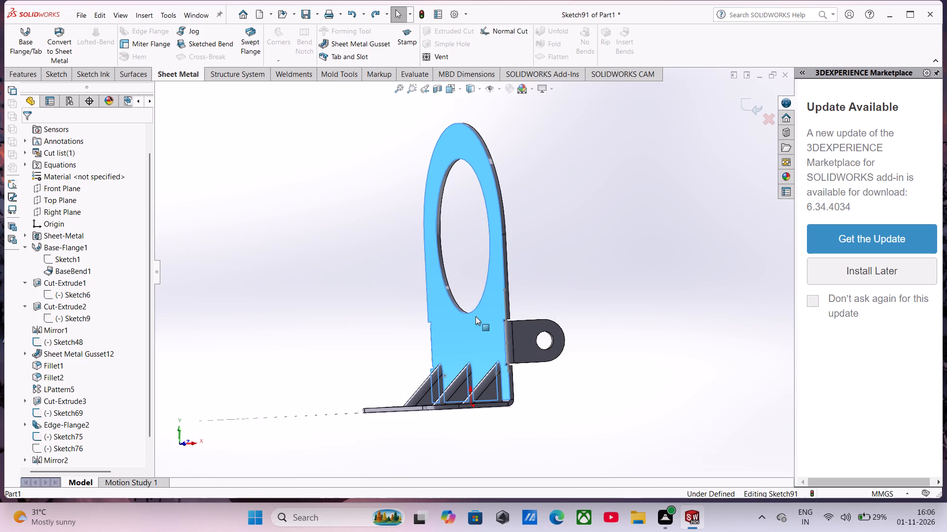
middle_click_drag(440, 299, 498, 277)
scroll(441, 299, "up", 1)
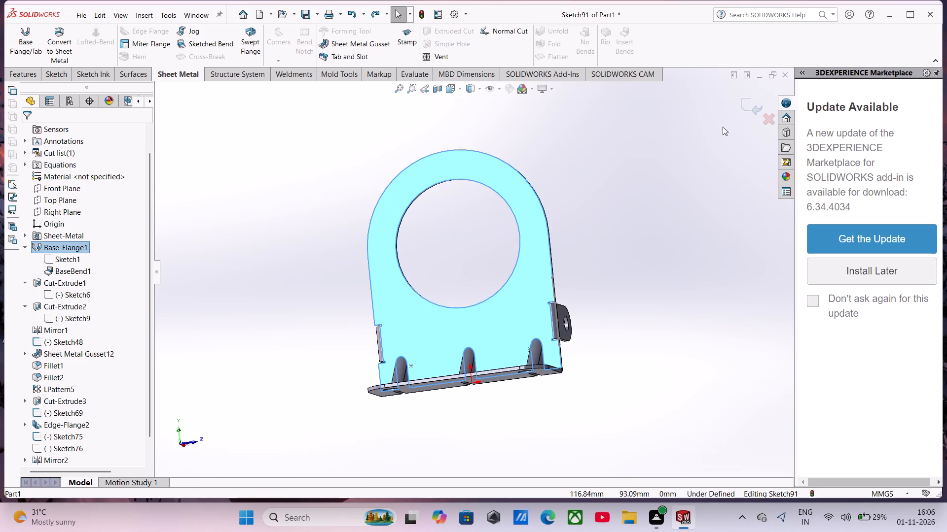
left_click(748, 105)
On the upright plate's gusset-side face, sketch a construction circle of about 13.87 mm radius, concentric with the large hole.
left_click(448, 328)
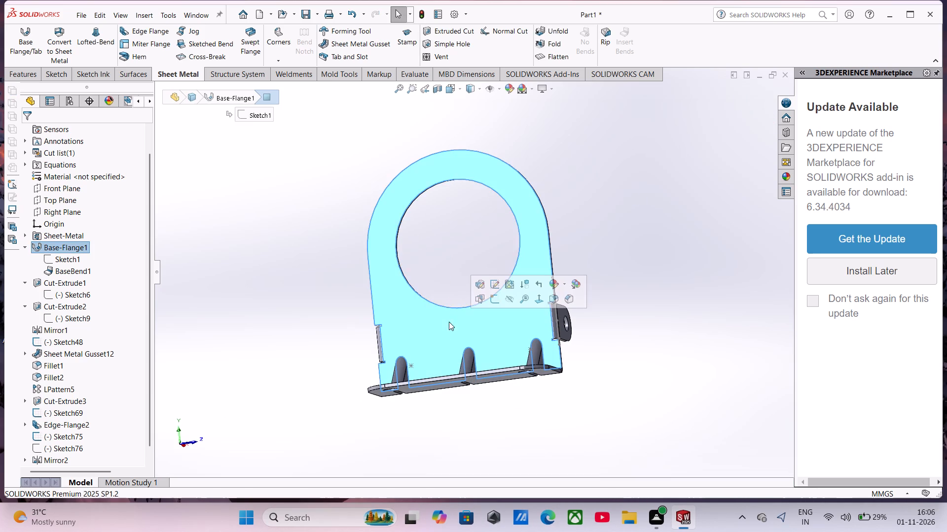
left_click(493, 299)
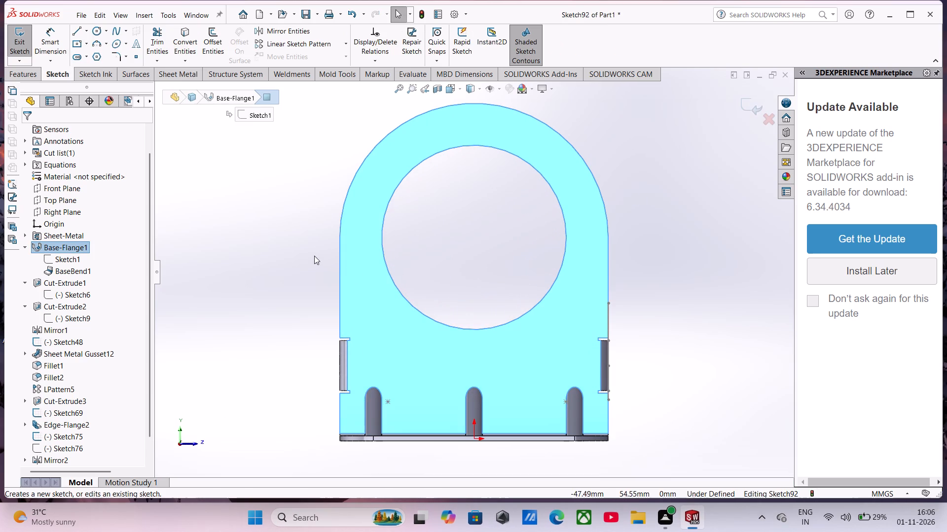
left_click(314, 256)
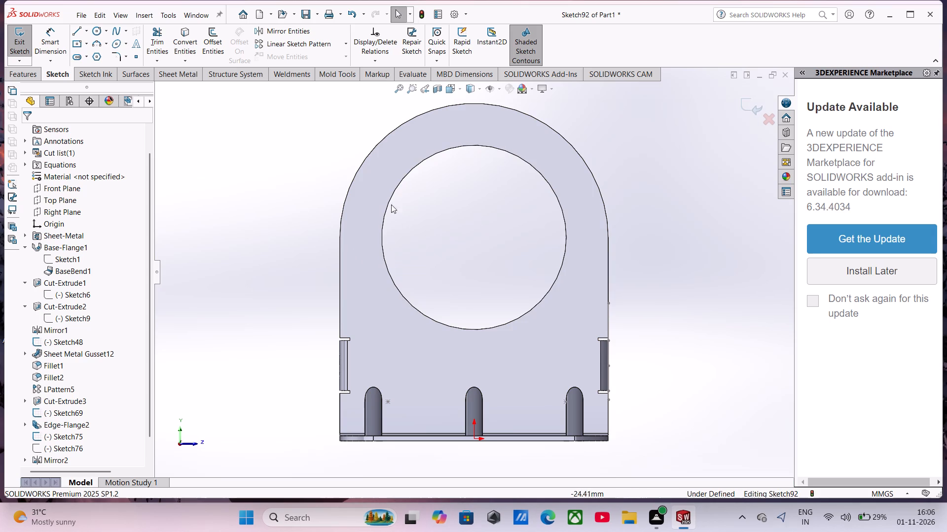
left_click(100, 29)
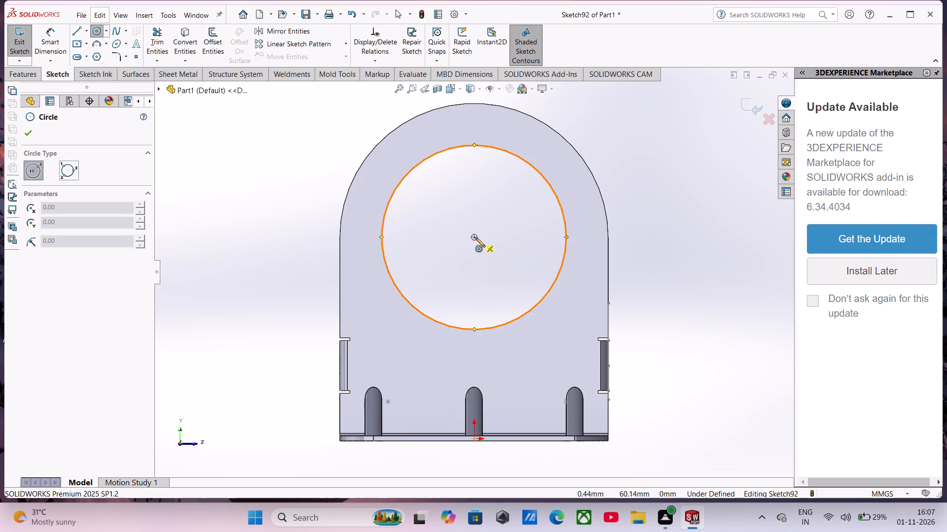
left_click(473, 238)
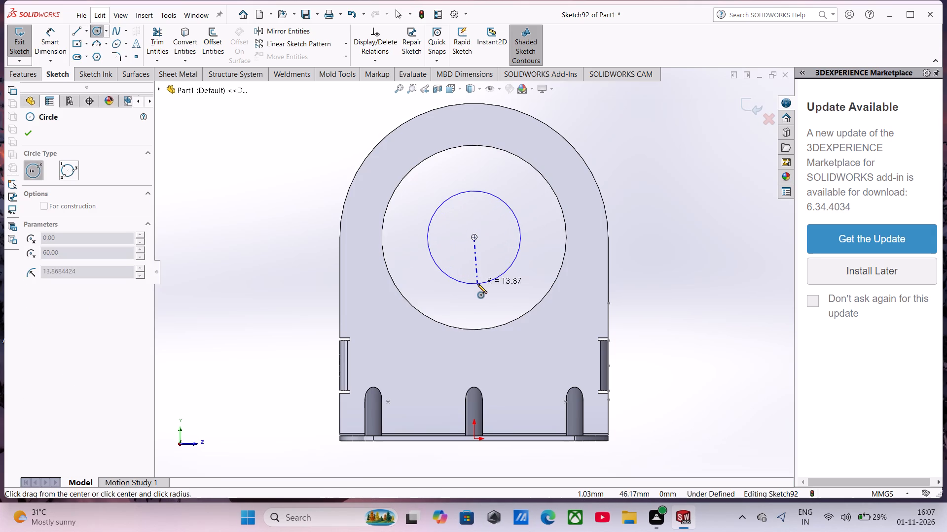
left_click(477, 284)
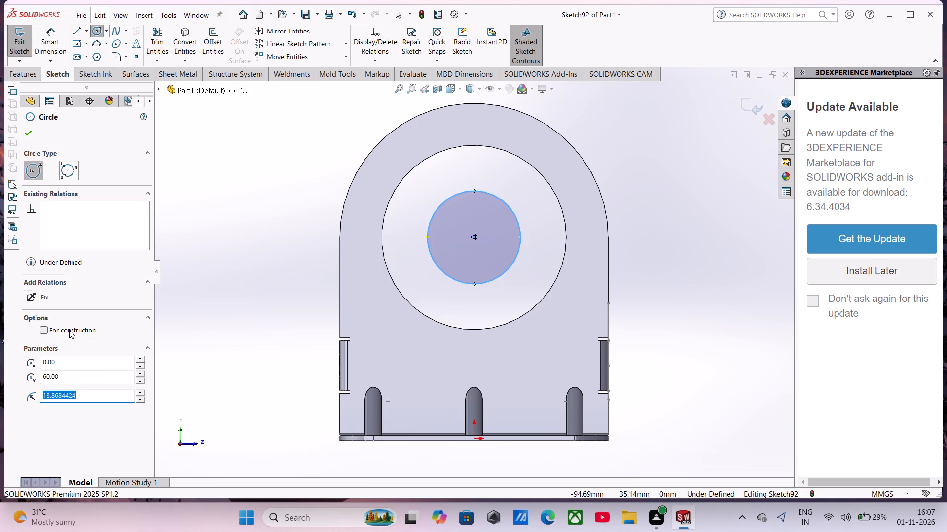
left_click(69, 330)
Dimension the construction circle's diameter at 50 mm.
left_click(56, 44)
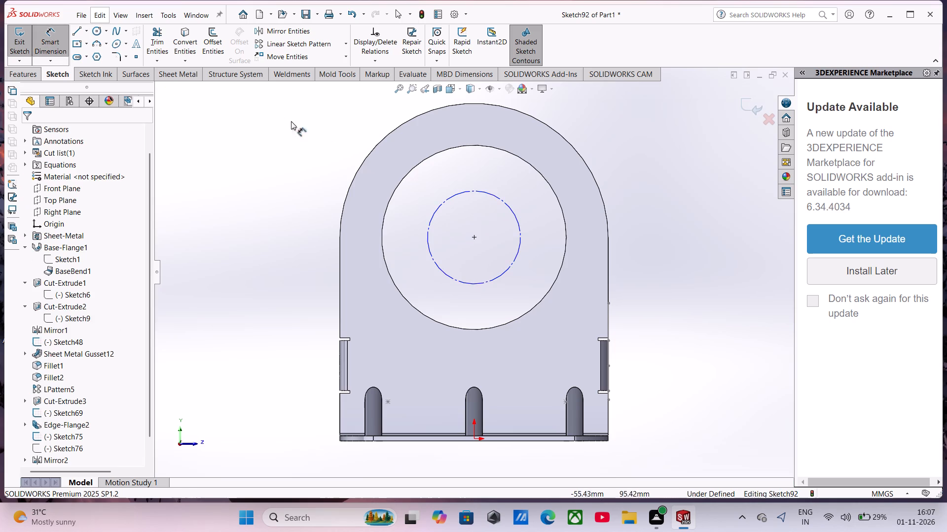
left_click(483, 191)
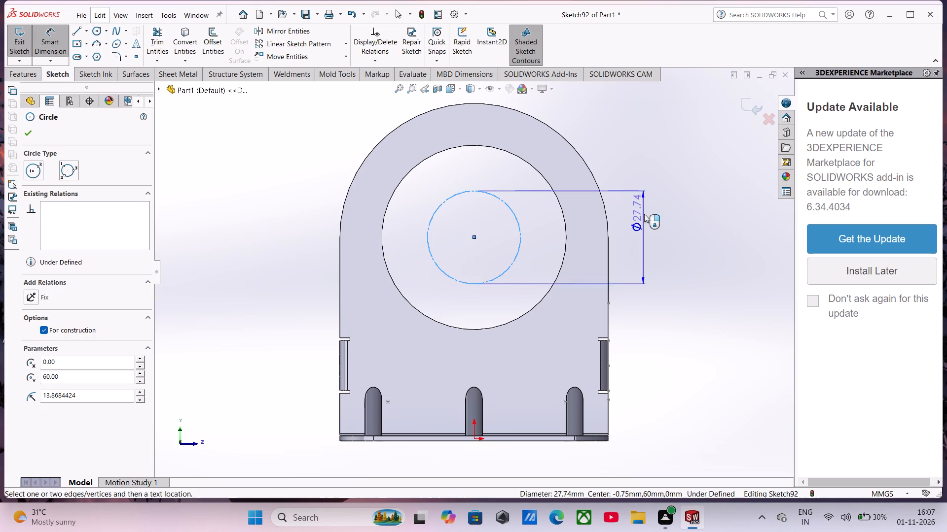
left_click(653, 215)
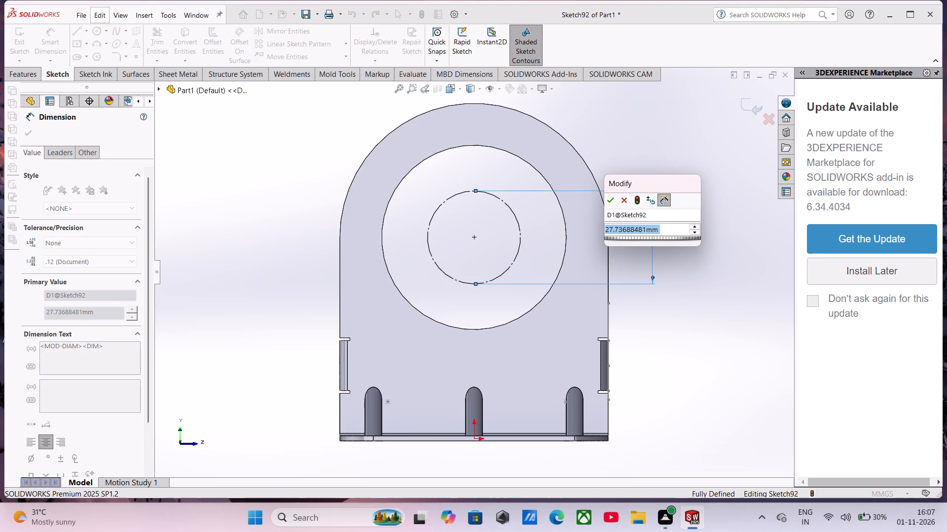
type("50")
key("Return")
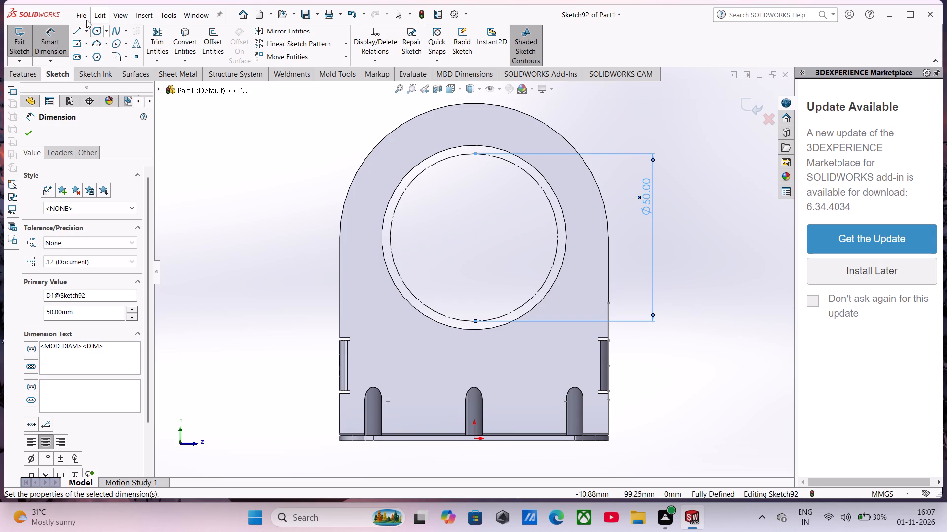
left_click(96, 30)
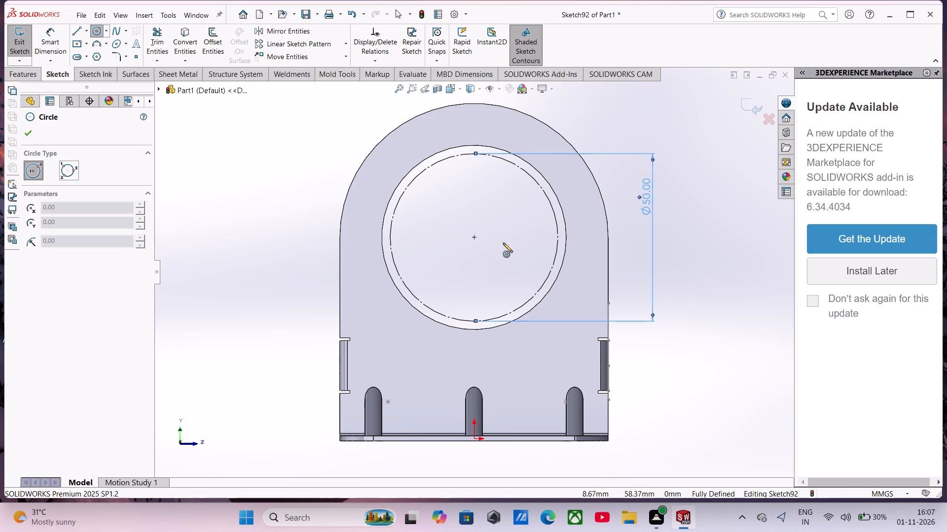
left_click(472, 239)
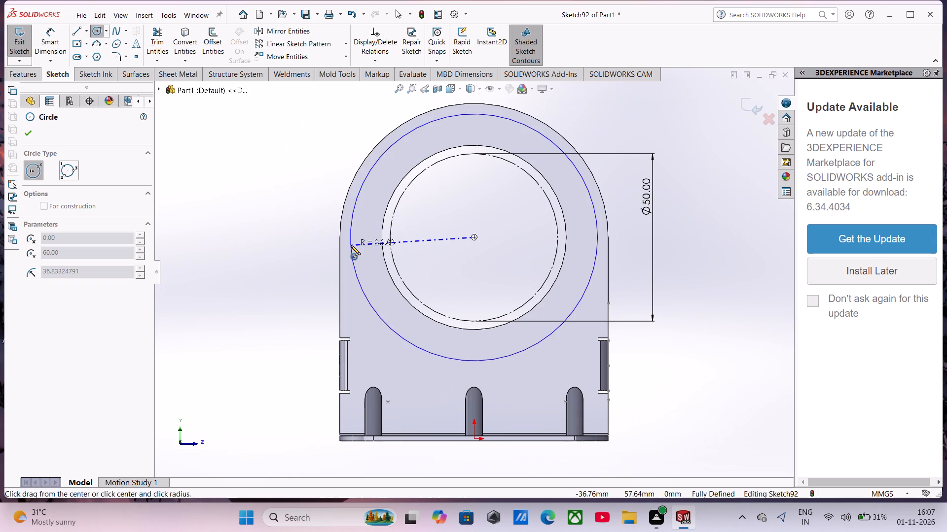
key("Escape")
Set the construction circle's diameter to 30 mm.
scroll(549, 194, "up", 3)
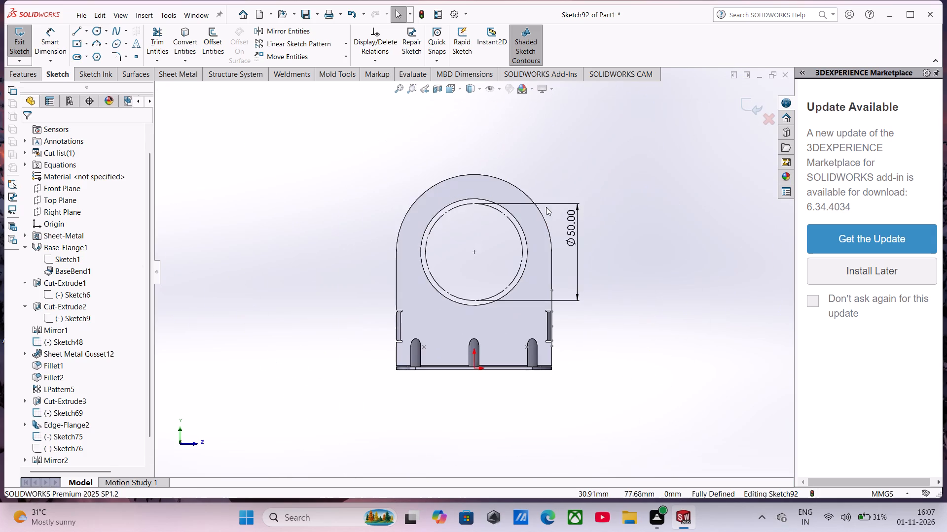
middle_click_drag(546, 207, 470, 233)
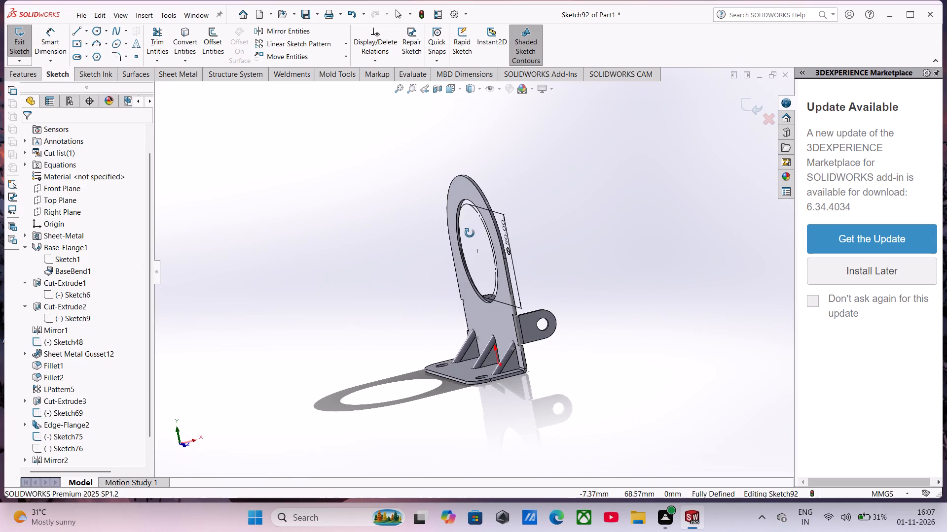
middle_click_drag(470, 233, 475, 221)
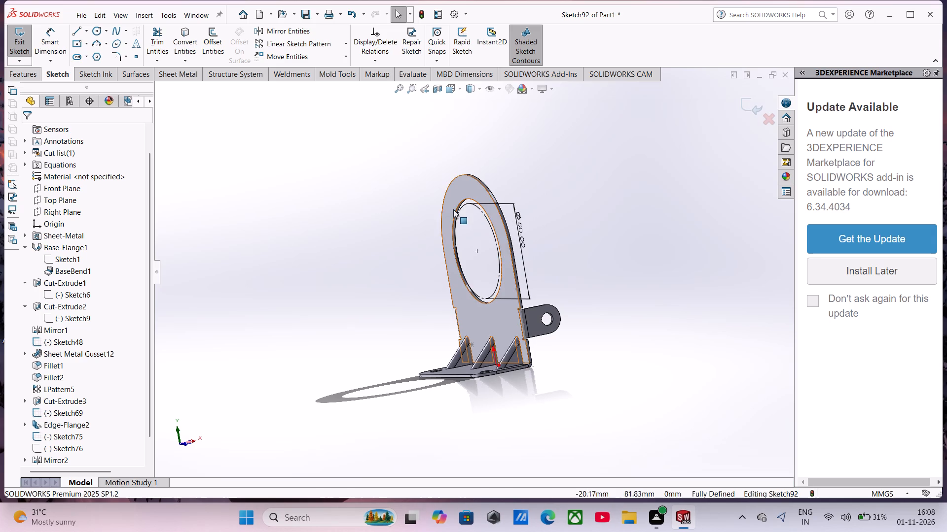
double_click(515, 230)
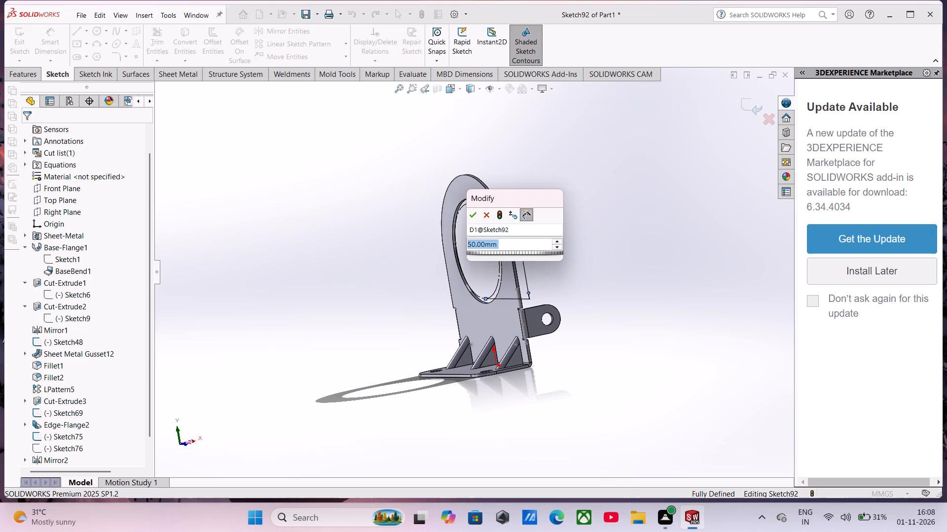
type("30")
key("Return")
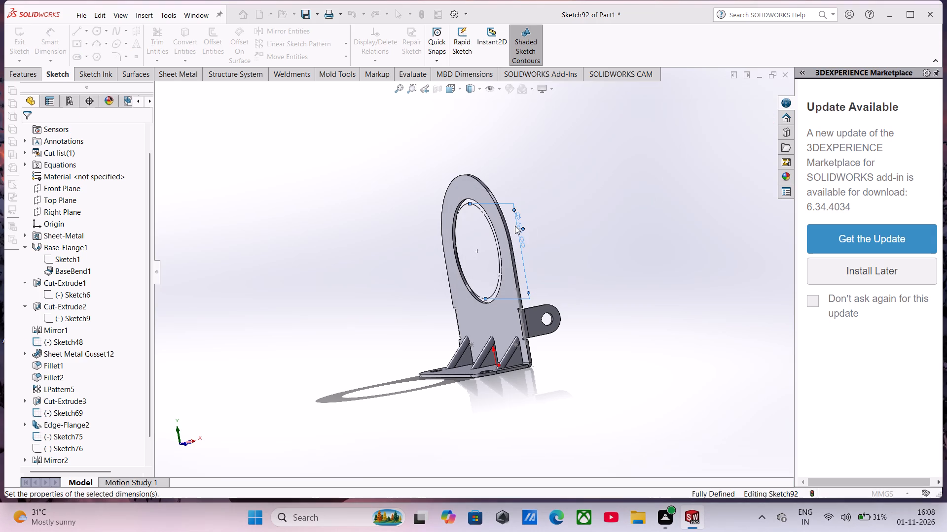
In the Left view, sketch a vertical construction midpoint line about 98.5 mm long through the construction circle's centre.
middle_click_drag(504, 239, 611, 254)
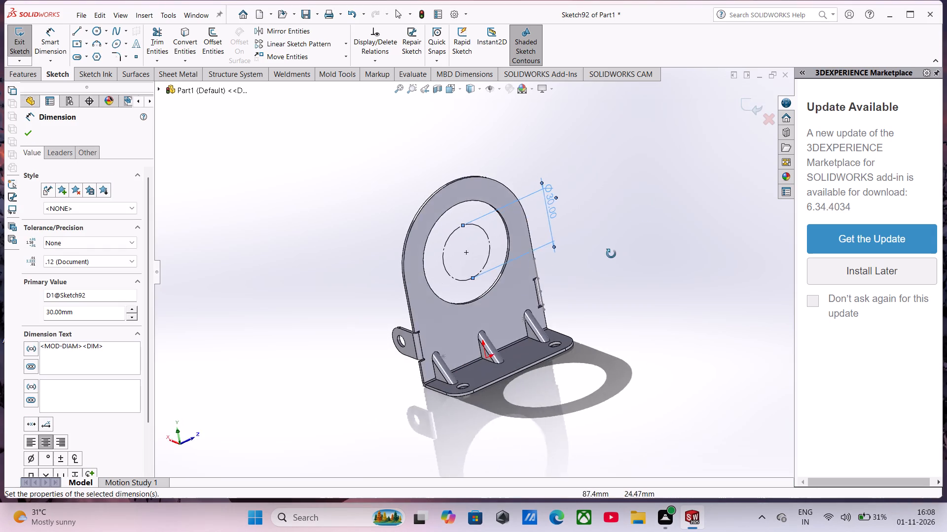
middle_click_drag(611, 254, 591, 234)
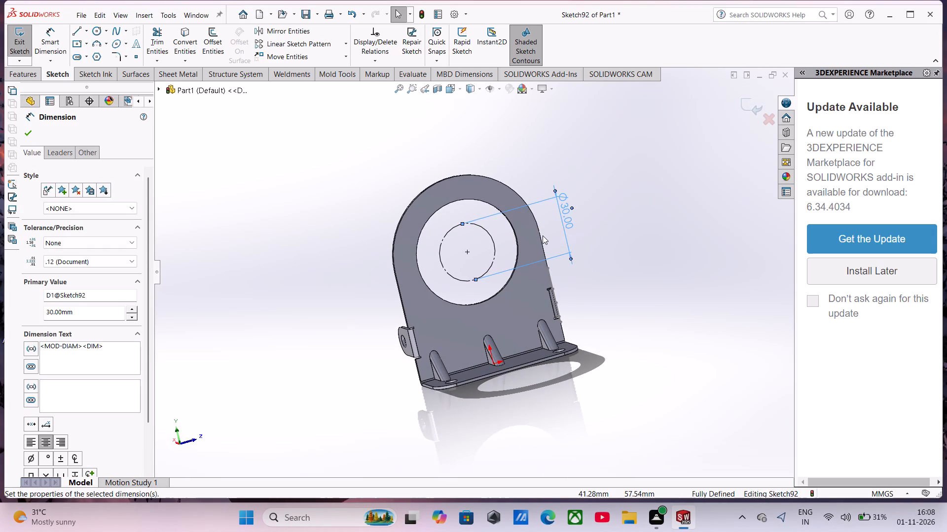
scroll(465, 318, "down", 1)
middle_click_drag(460, 322, 454, 292)
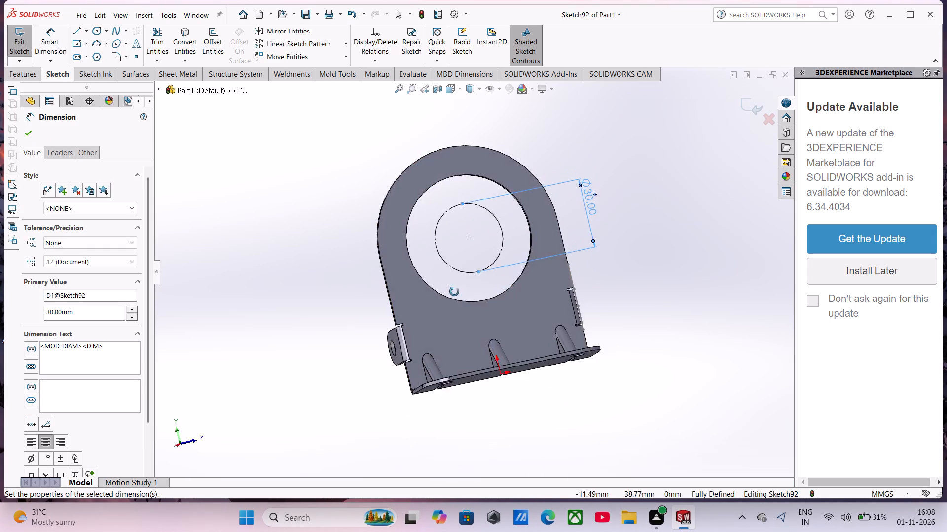
middle_click_drag(454, 292, 425, 329)
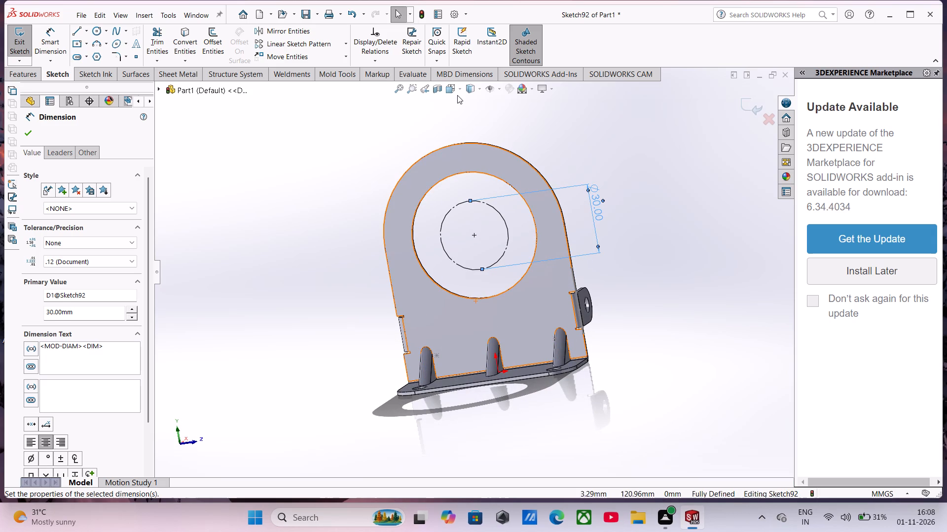
left_click(458, 95)
left_click(459, 94)
left_click(355, 329)
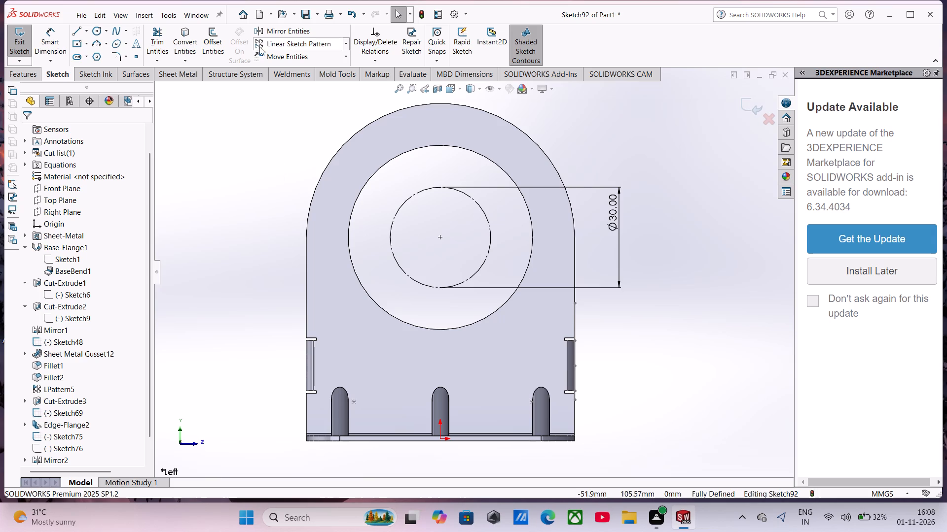
left_click(86, 34)
left_click(103, 65)
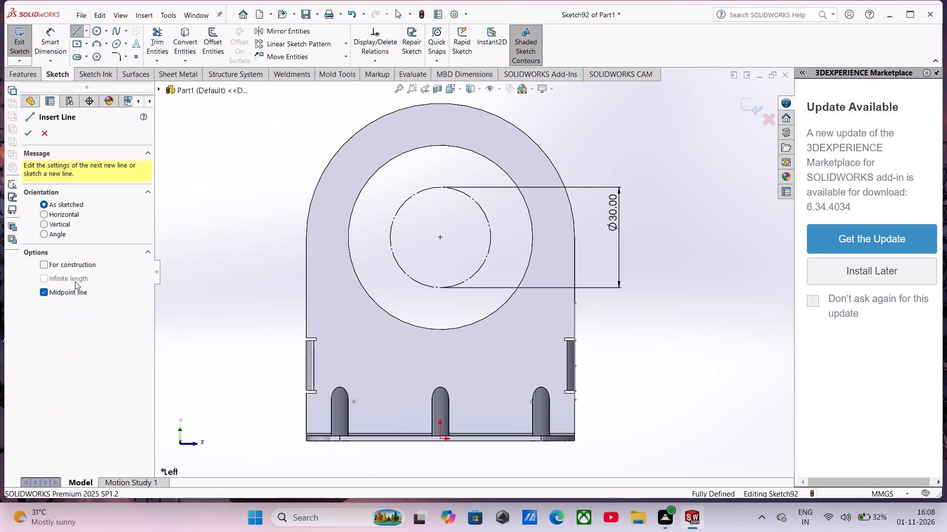
left_click(67, 266)
left_click(438, 236)
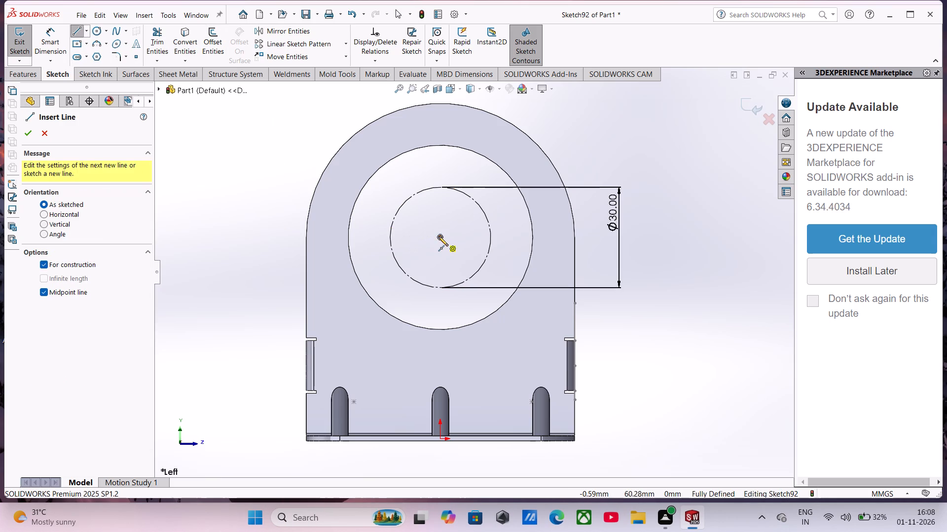
left_click(442, 402)
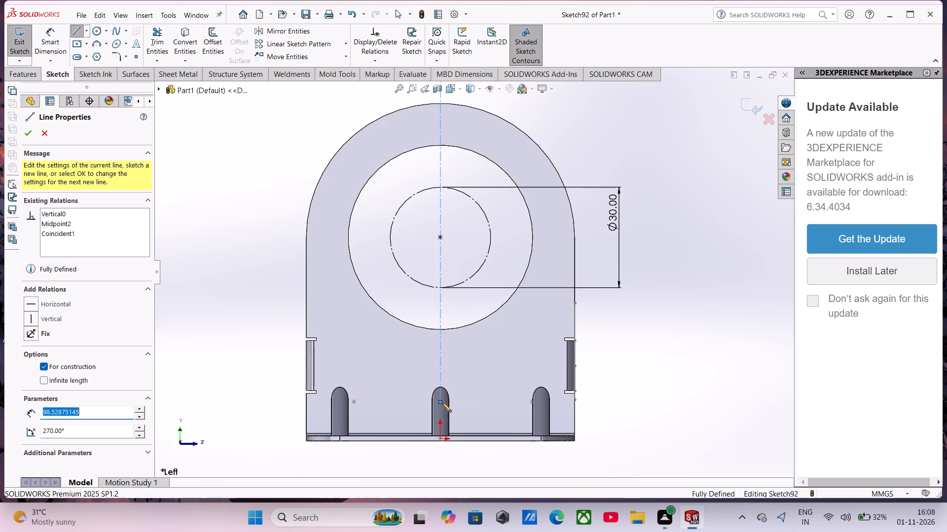
key("Escape")
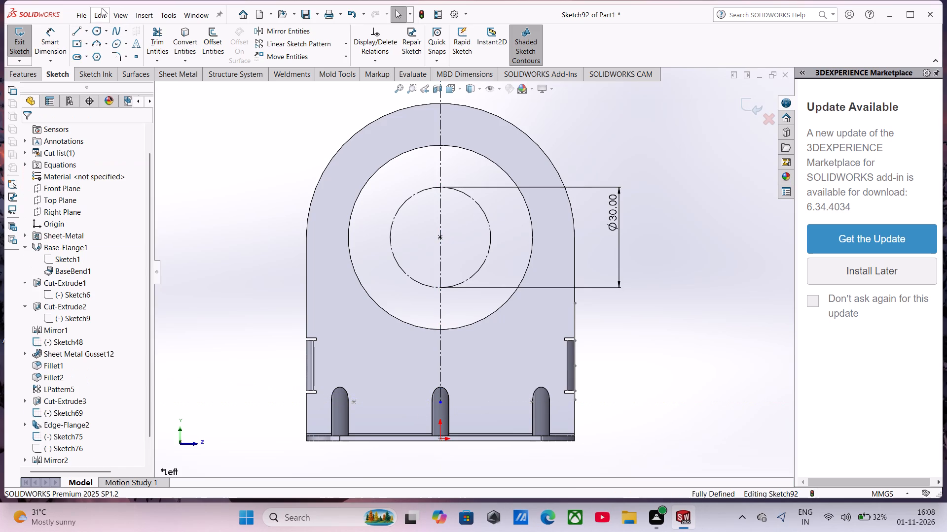
Sketch a solid horizontal midpoint line about 161 mm long, centred on the construction circle's centre.
left_click(86, 34)
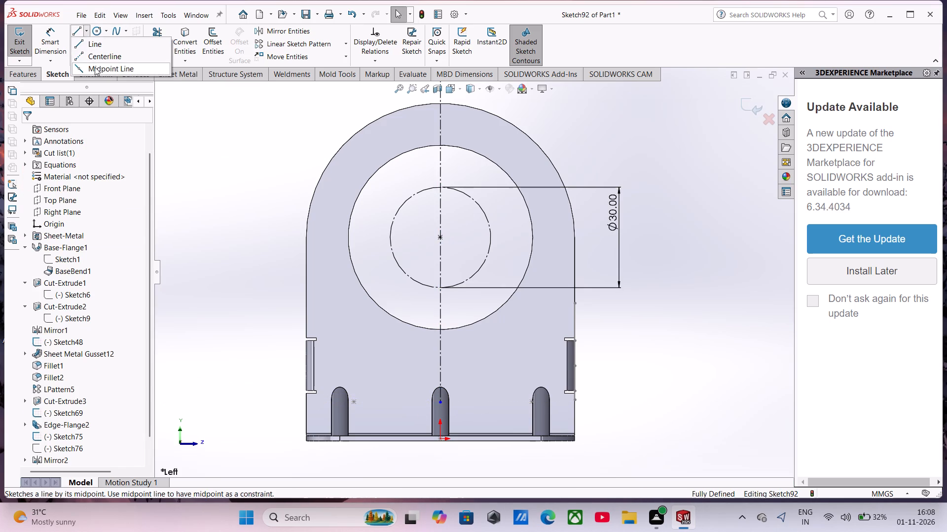
left_click(95, 67)
left_click(441, 235)
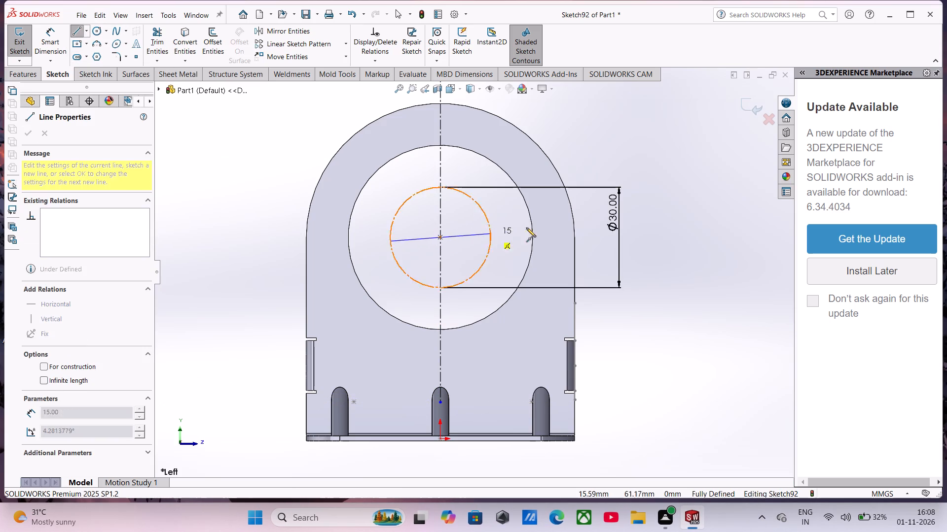
left_click(711, 239)
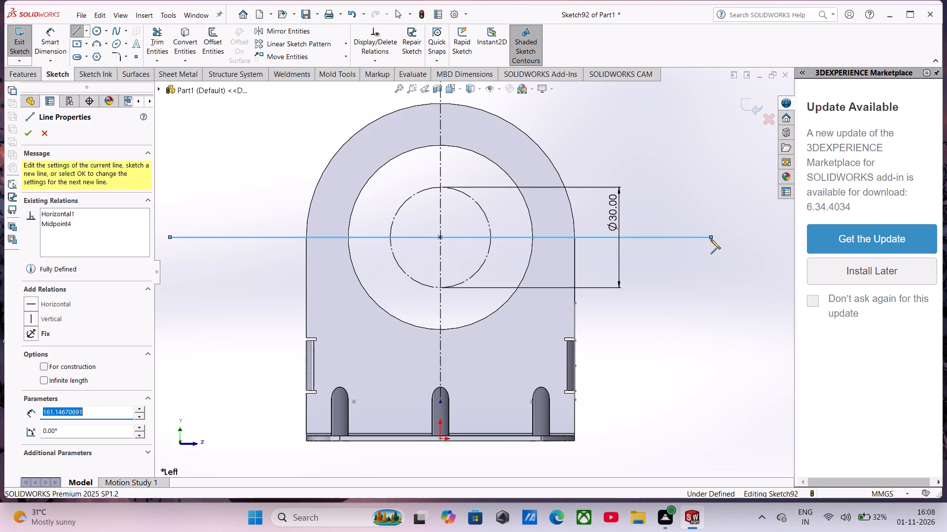
key("Escape")
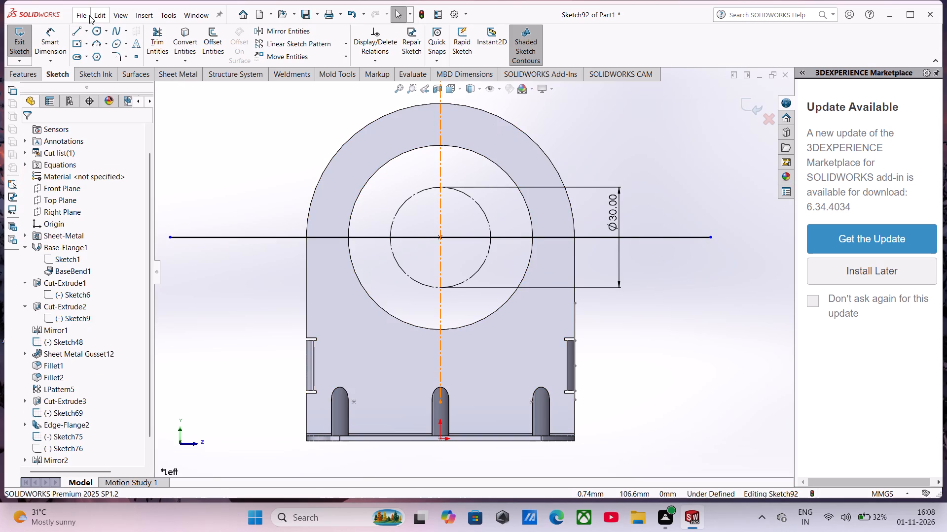
Sketch a circle of about 5.6 mm radius centred where the horizontal line meets the construction circle, on the +Z side.
left_click(98, 33)
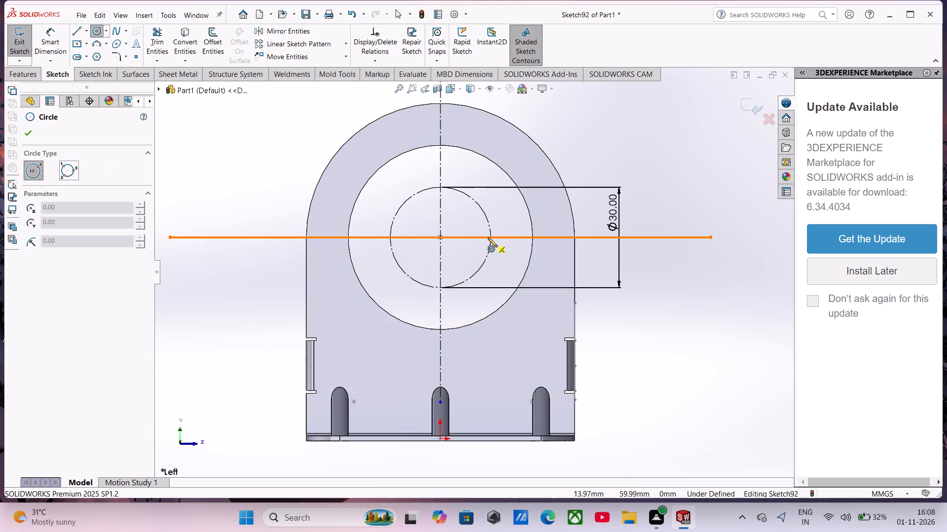
left_click(489, 237)
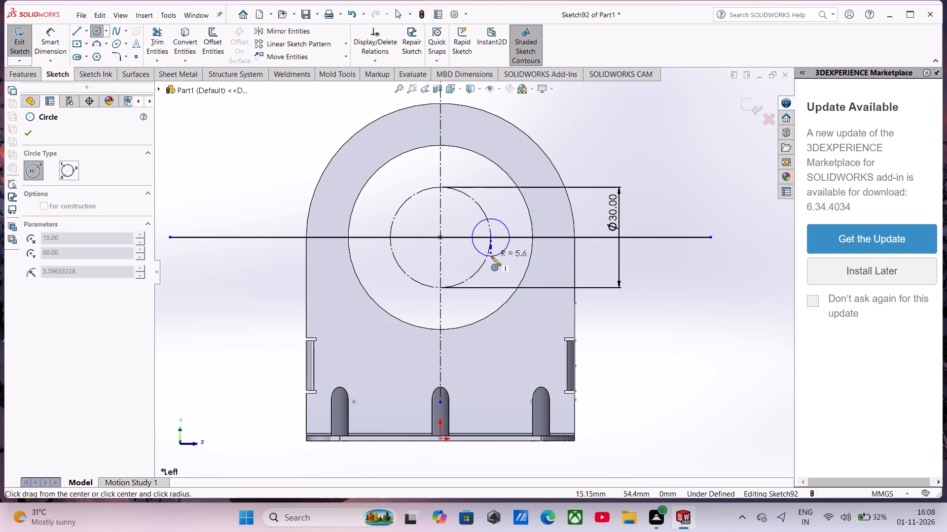
left_click(491, 256)
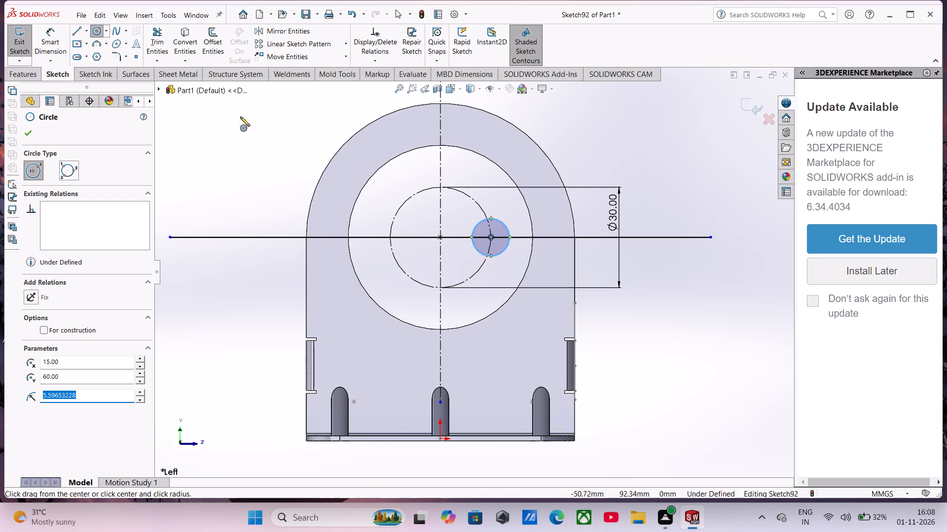
Dimension the small circle on the construction circle to a diameter of 5.50 mm.
left_click(59, 38)
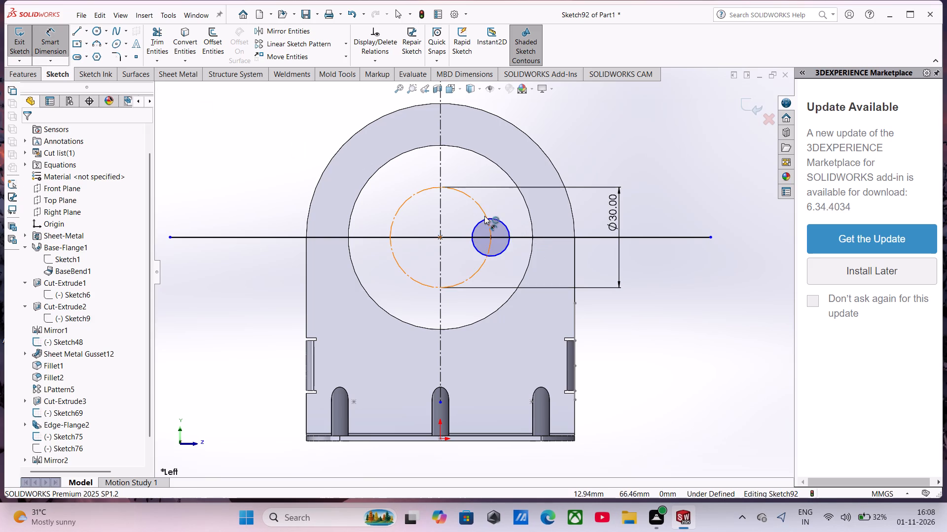
left_click(500, 222)
left_click(583, 151)
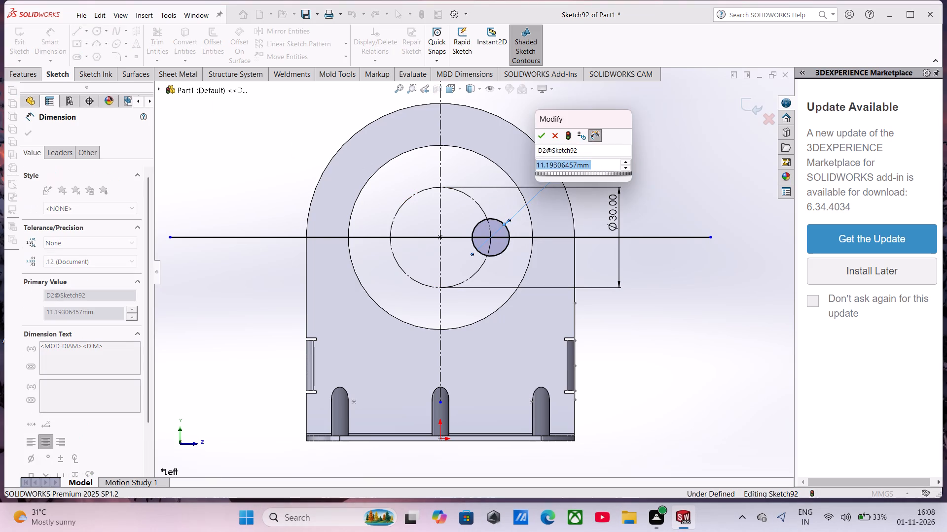
type("5.50")
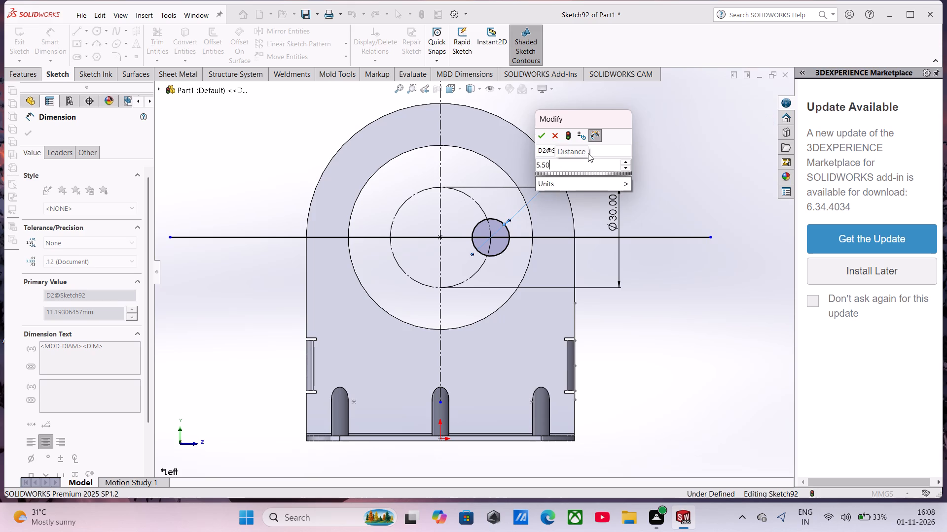
key("Return")
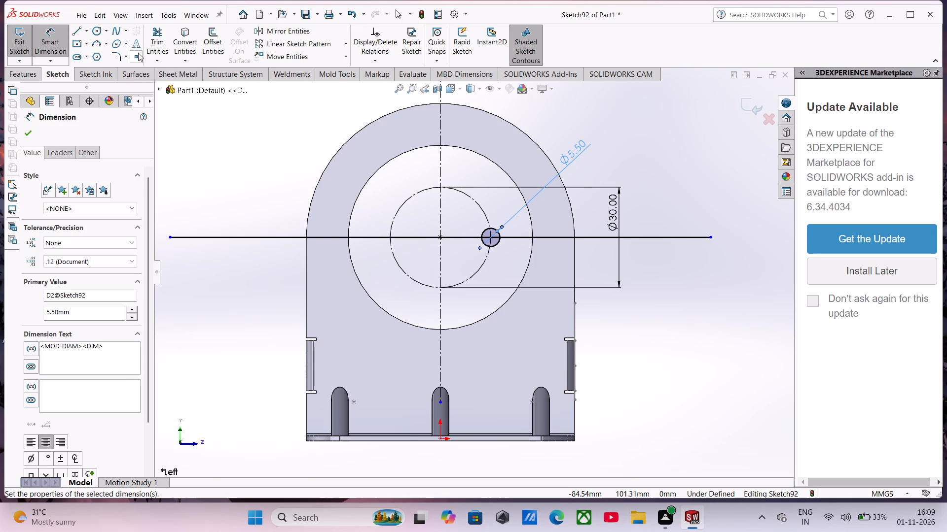
Sketch a circle of 6.50 mm radius concentric with the 5.50 mm circle.
left_click(95, 30)
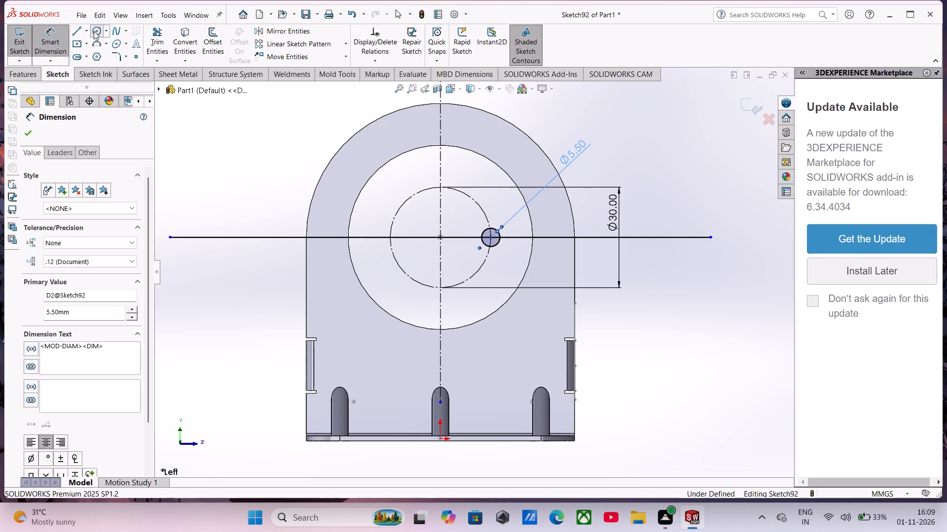
scroll(503, 251, "down", 3)
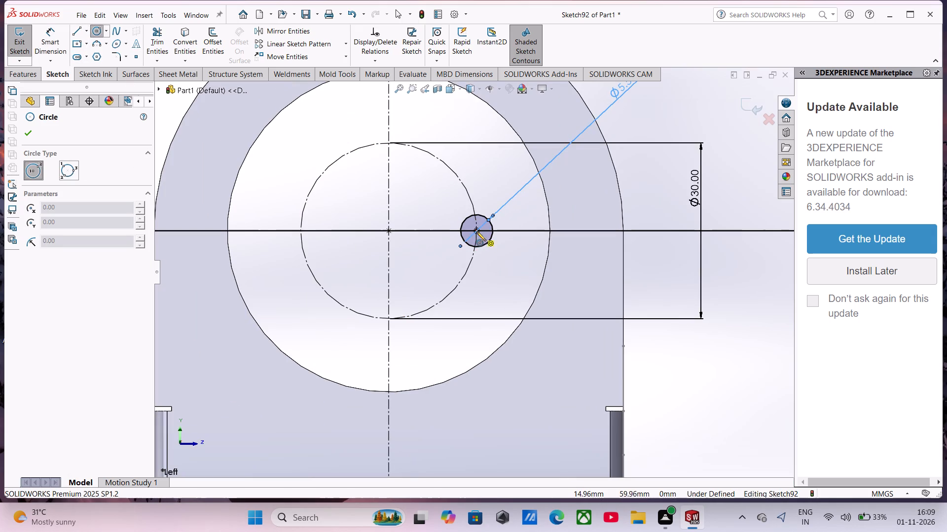
left_click(477, 232)
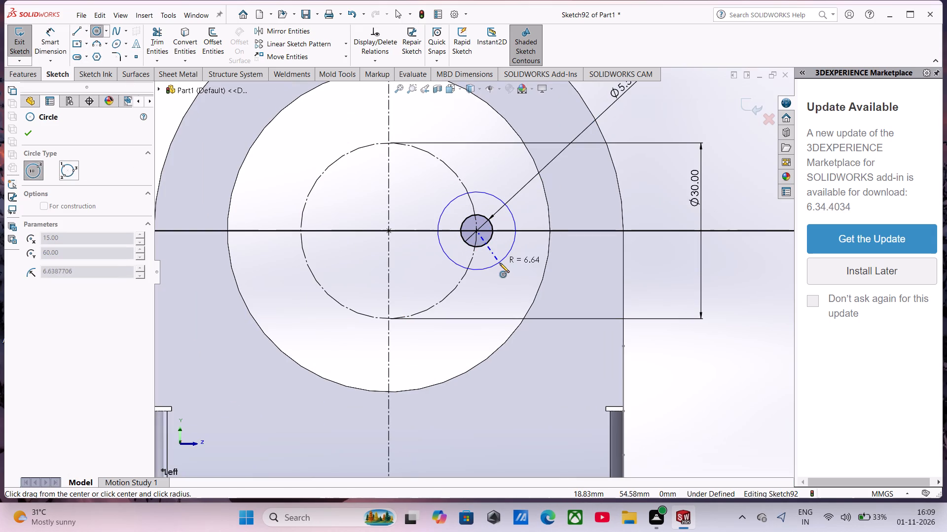
left_click(500, 263)
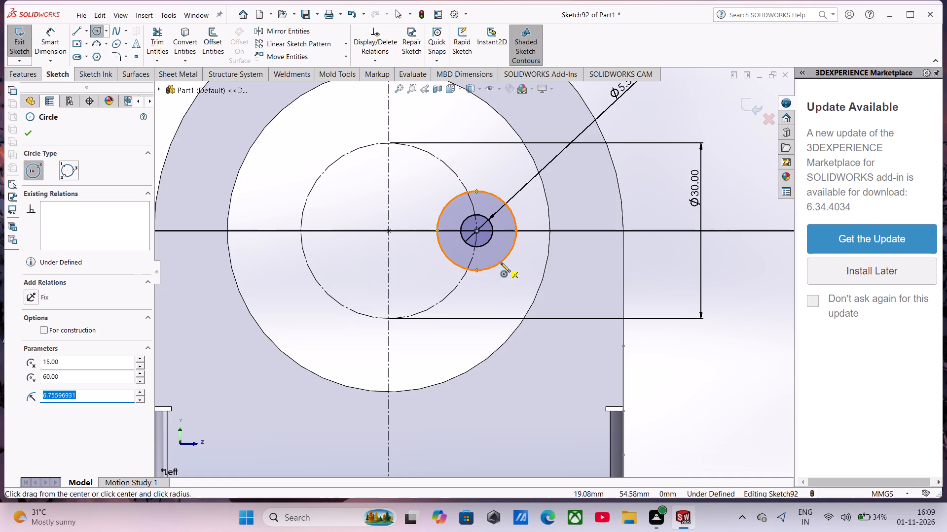
type("6.50")
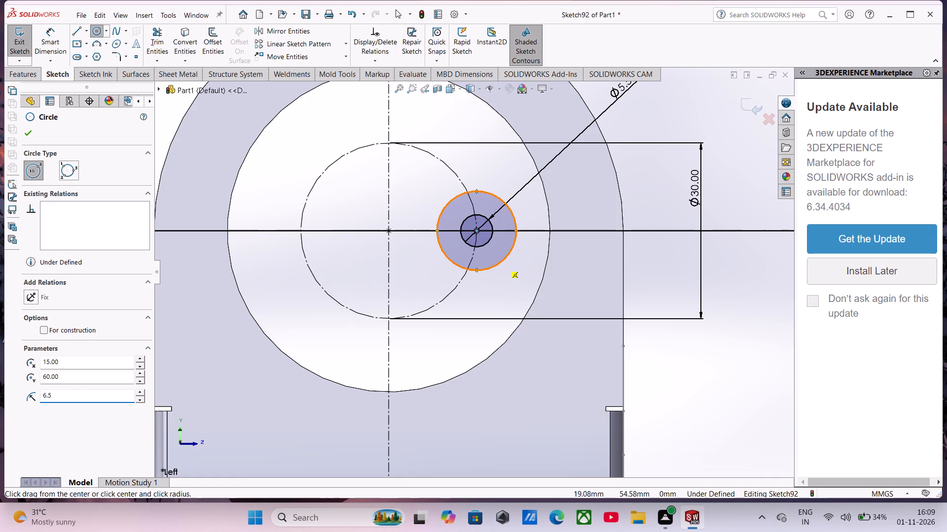
key("Return")
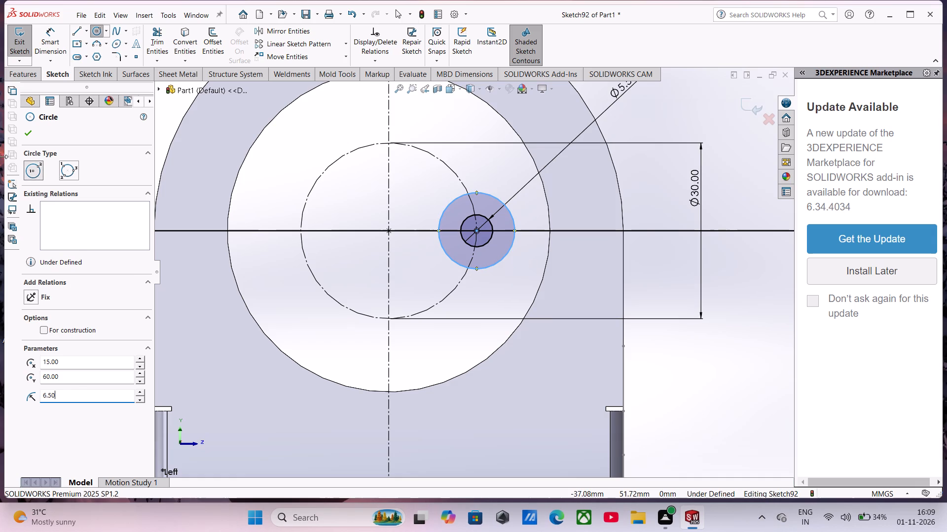
left_click(22, 135)
Convert the edge of the plate's large hole into a sketch circle.
scroll(294, 230, "up", 4)
scroll(469, 247, "down", 2)
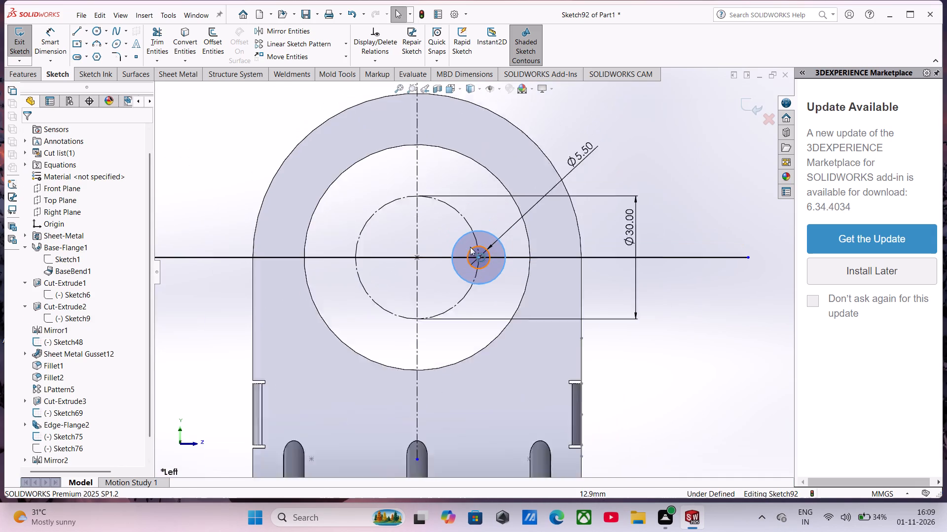
scroll(470, 247, "down", 2)
left_click(190, 38)
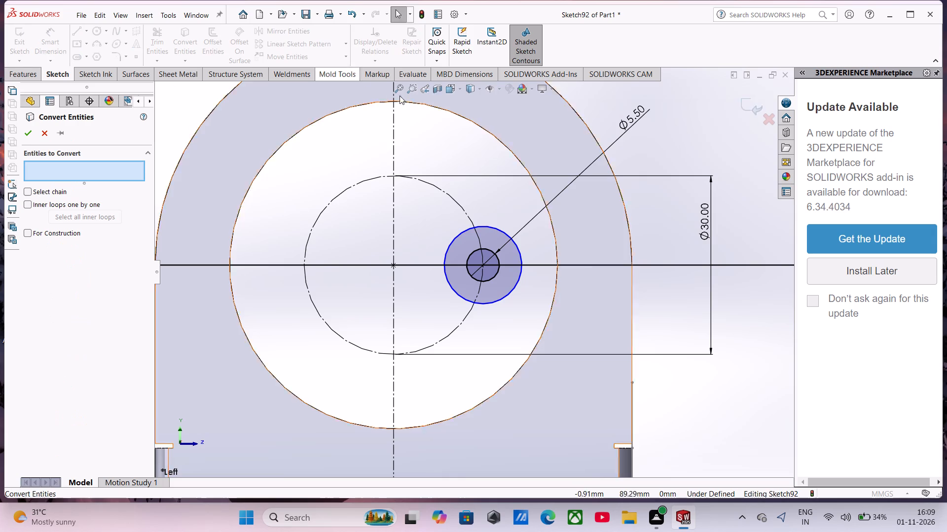
left_click(481, 127)
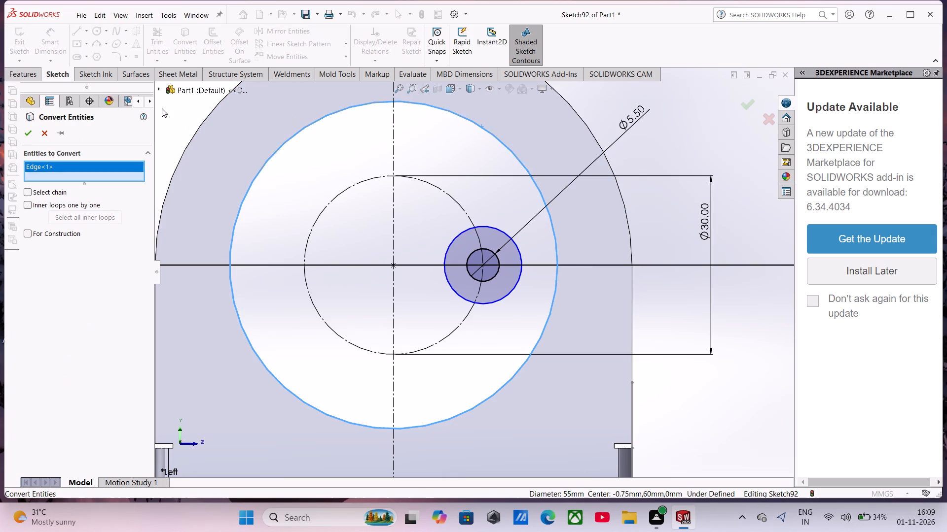
left_click(24, 127)
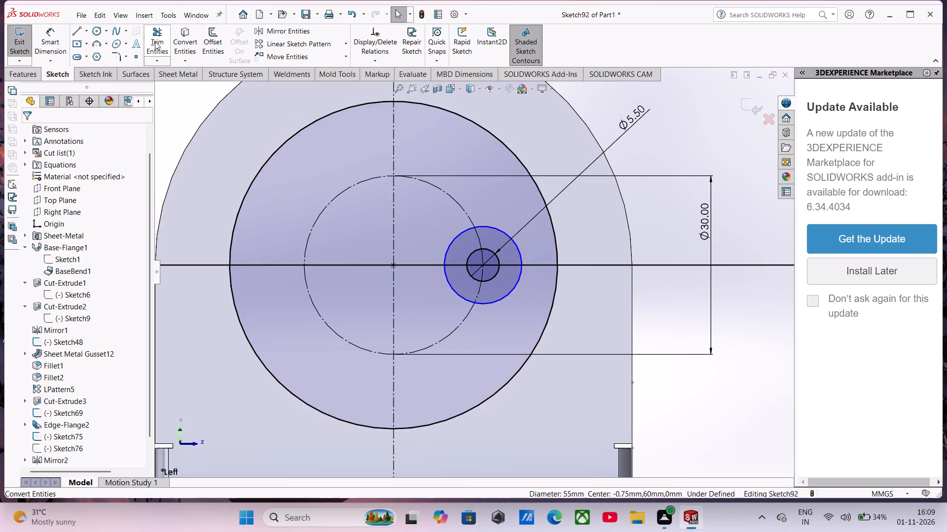
Sketch two horizontal lines about 11.7 mm long from the 6.50 mm radius circle's top and bottom points to the converted hole circle.
left_click(84, 31)
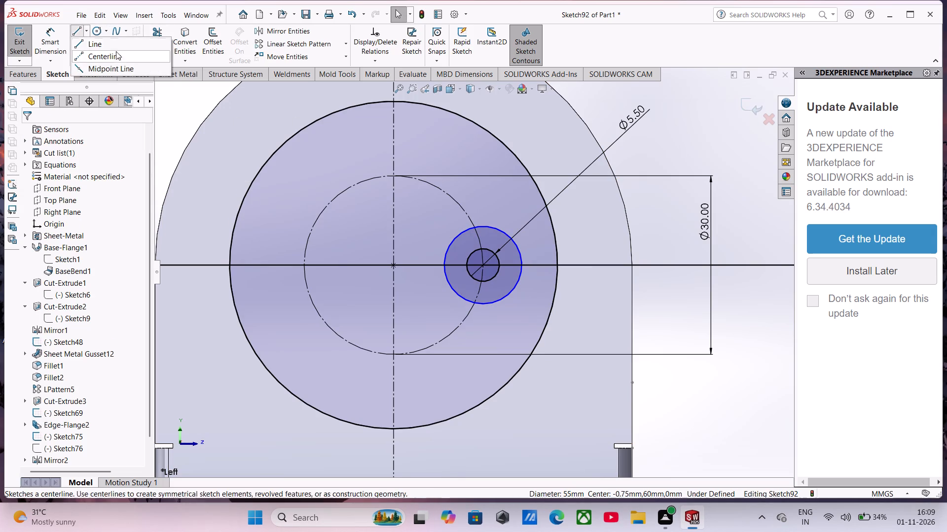
left_click(107, 43)
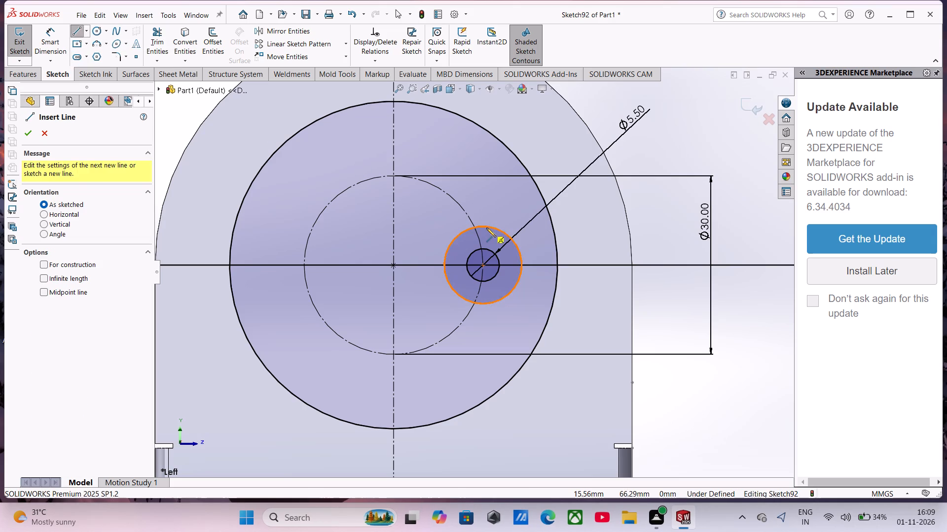
left_click(480, 228)
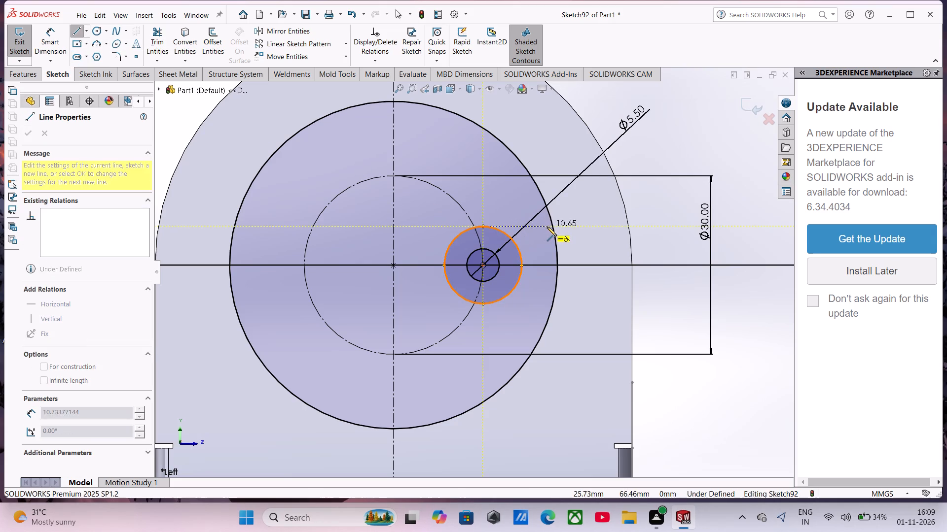
left_click(554, 227)
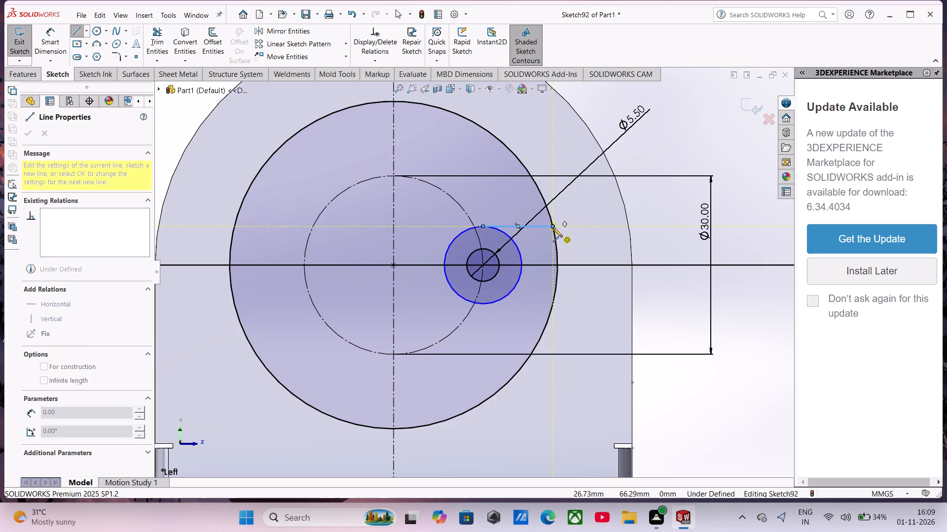
key("Escape")
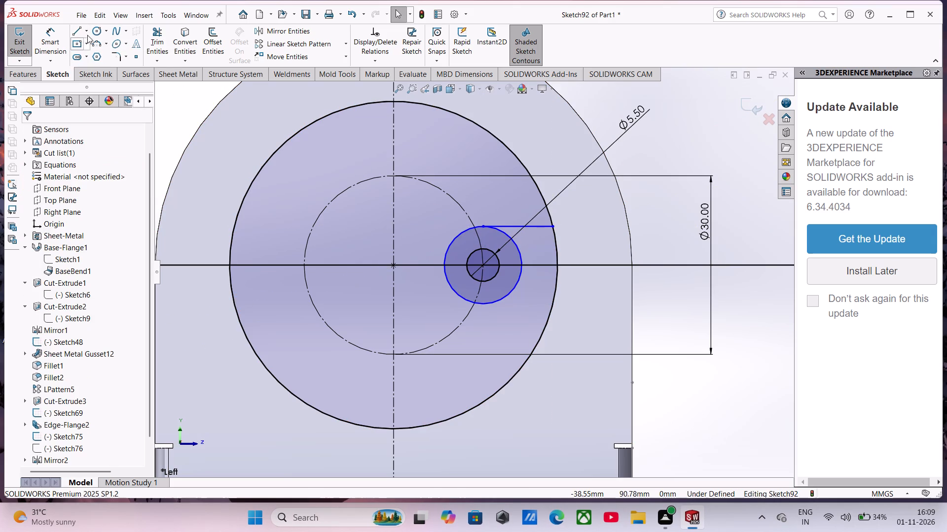
left_click(79, 32)
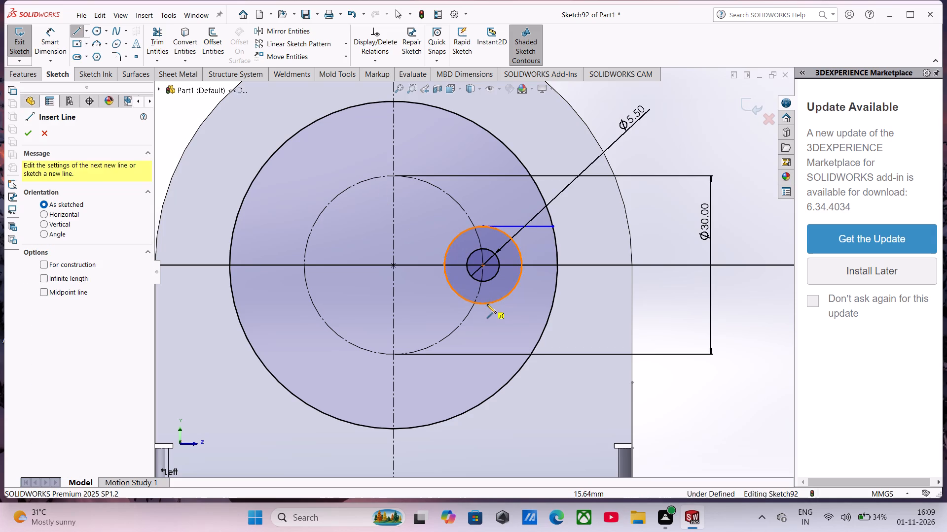
left_click(482, 305)
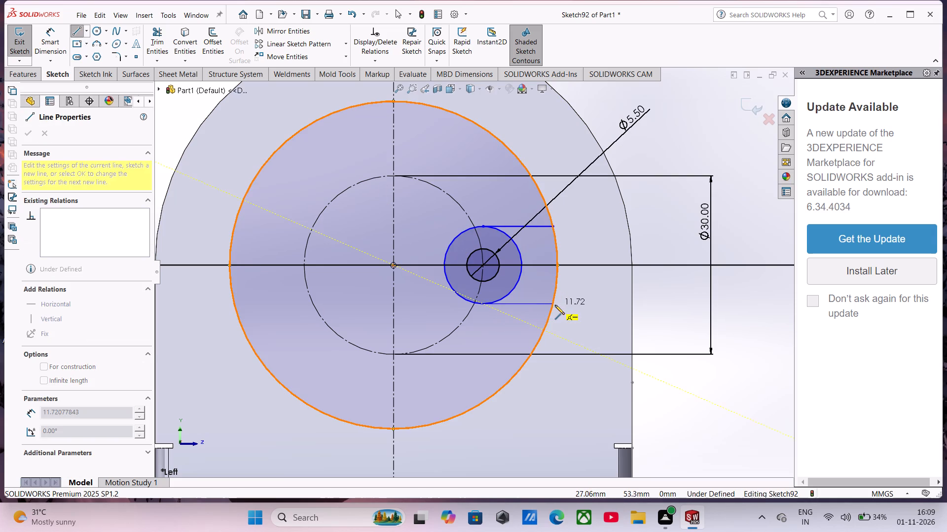
left_click(553, 305)
key("Escape")
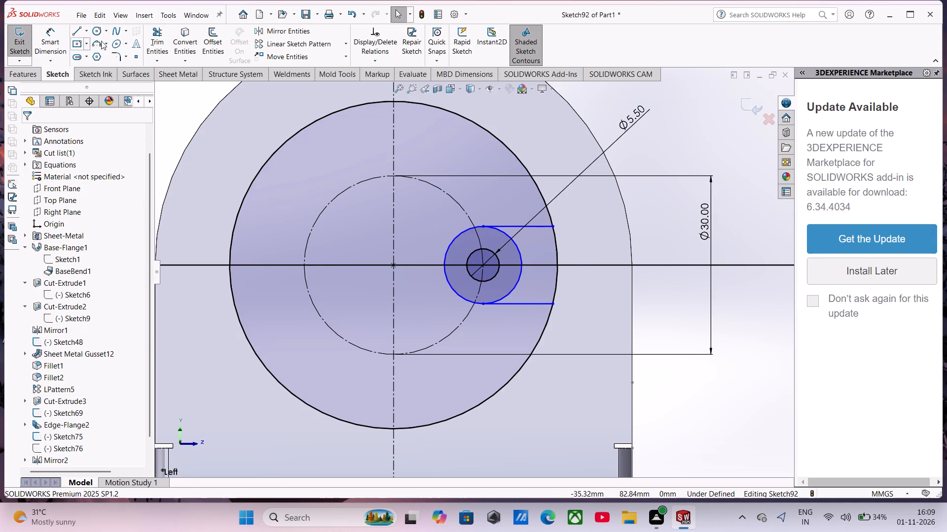
Trim away the 6.50 mm radius circle's +Z half and the horizontal line's segments between the construction circle's centre and the converted circle.
left_click(147, 40)
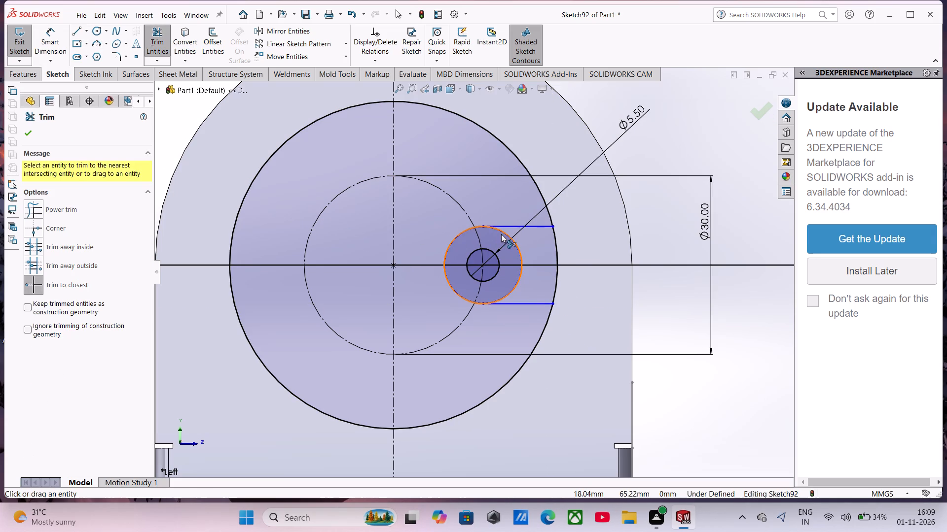
left_click(504, 234)
left_click(519, 271)
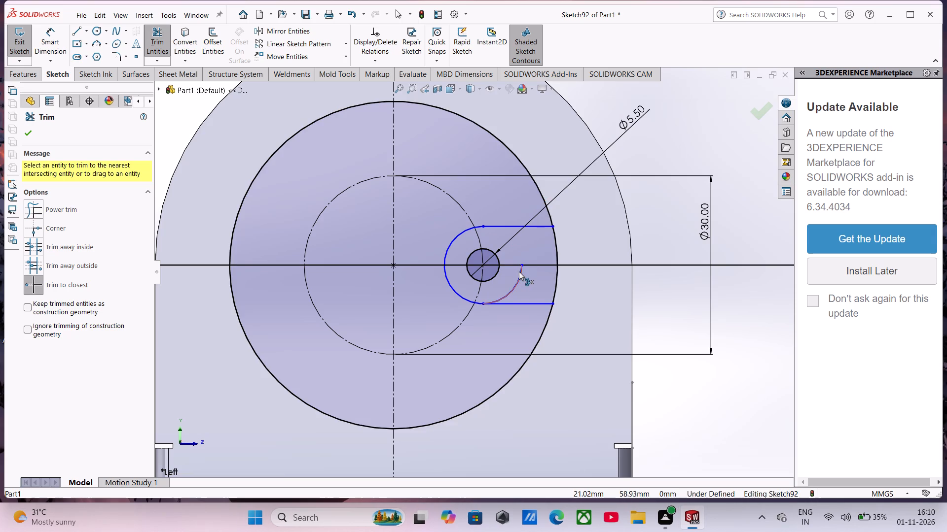
left_click(518, 267)
left_click(492, 265)
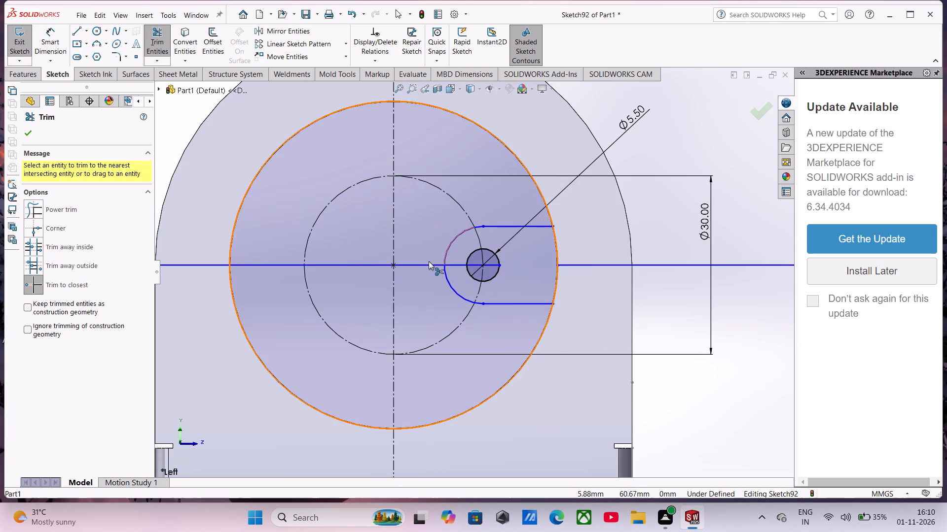
left_click(426, 265)
left_click(454, 265)
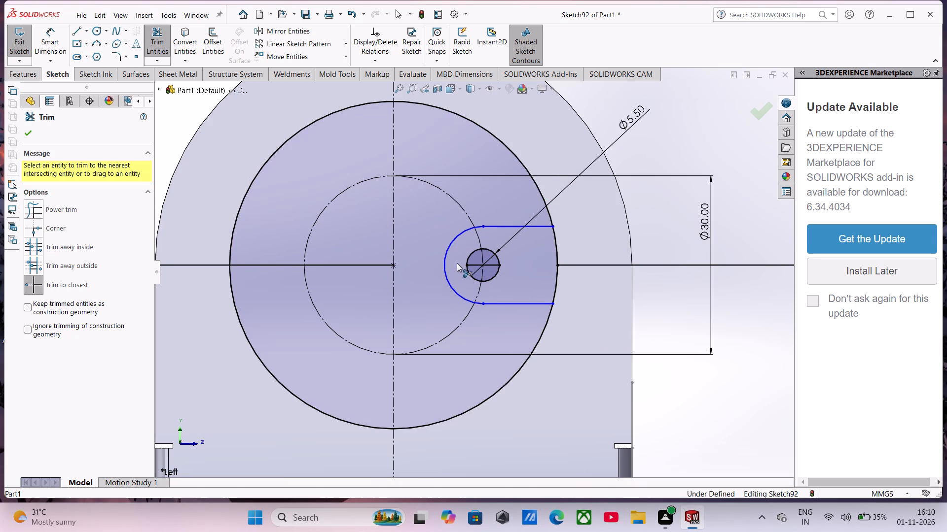
left_click(474, 266)
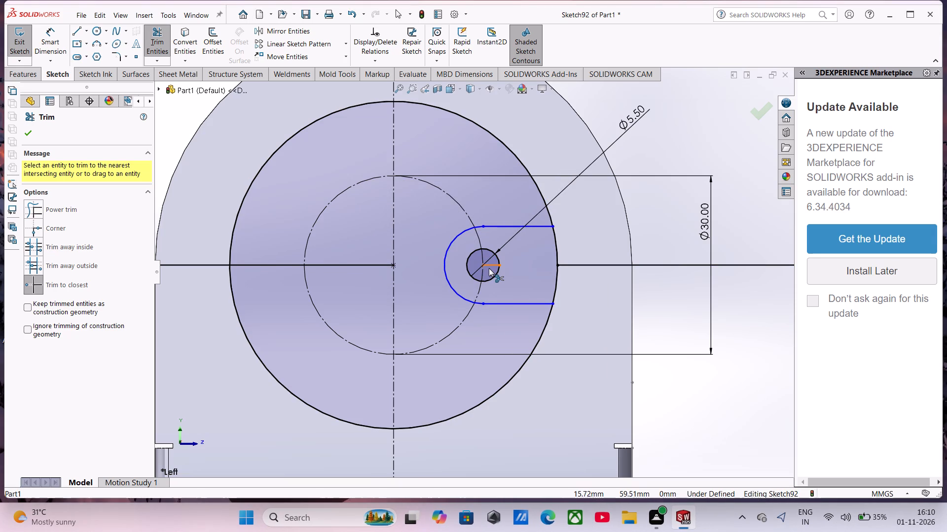
left_click(489, 268)
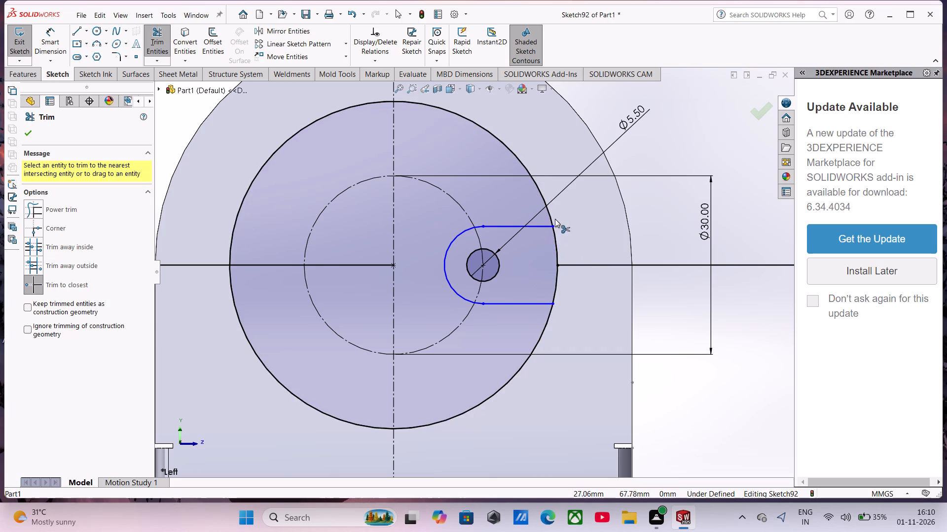
Trim the converted circle's +Z arcs above and below the tab outline, and the horizontal line beyond the outline on the +Z side.
left_click(548, 211)
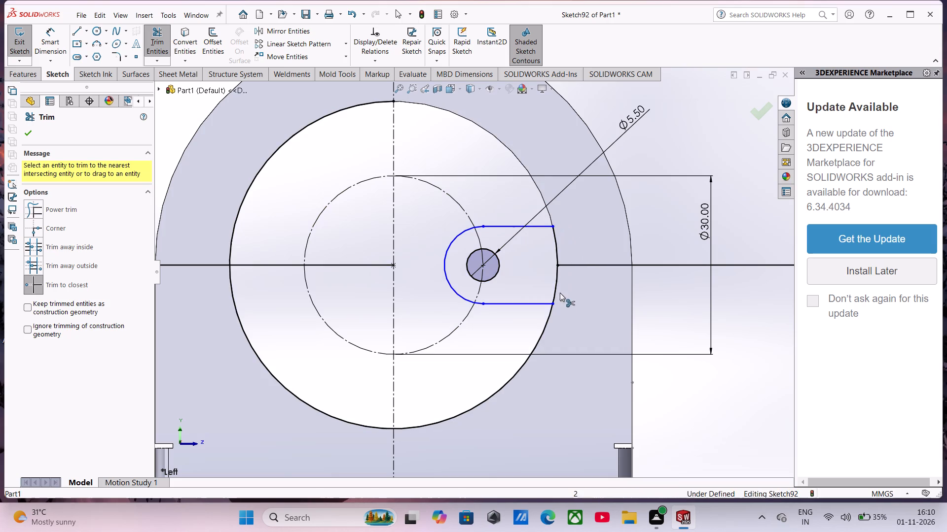
left_click(548, 319)
left_click(598, 265)
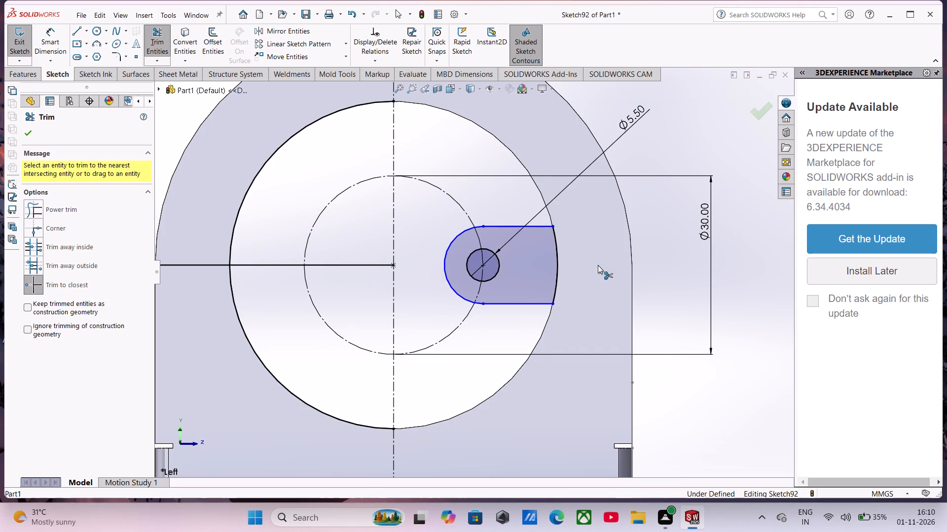
scroll(591, 287, "up", 2)
middle_click_drag(581, 290, 581, 296)
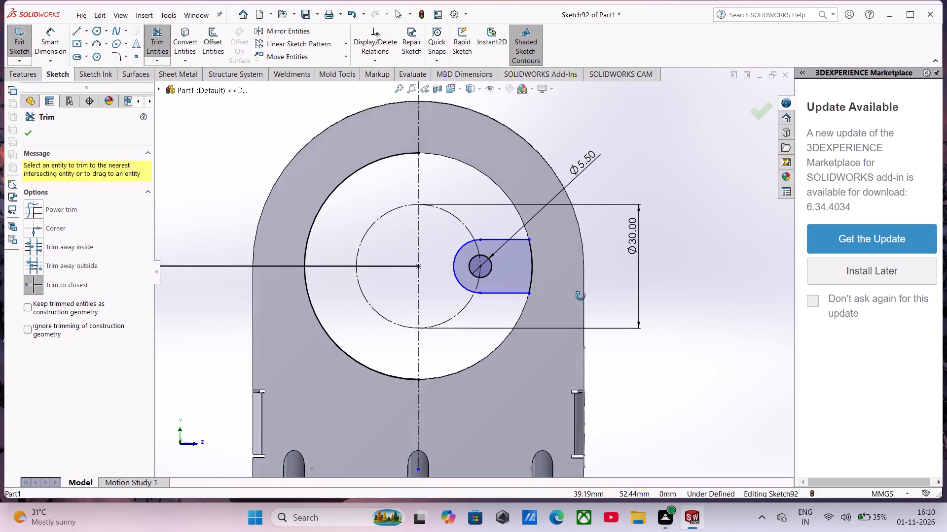
middle_click_drag(581, 296, 581, 295)
left_click(25, 134)
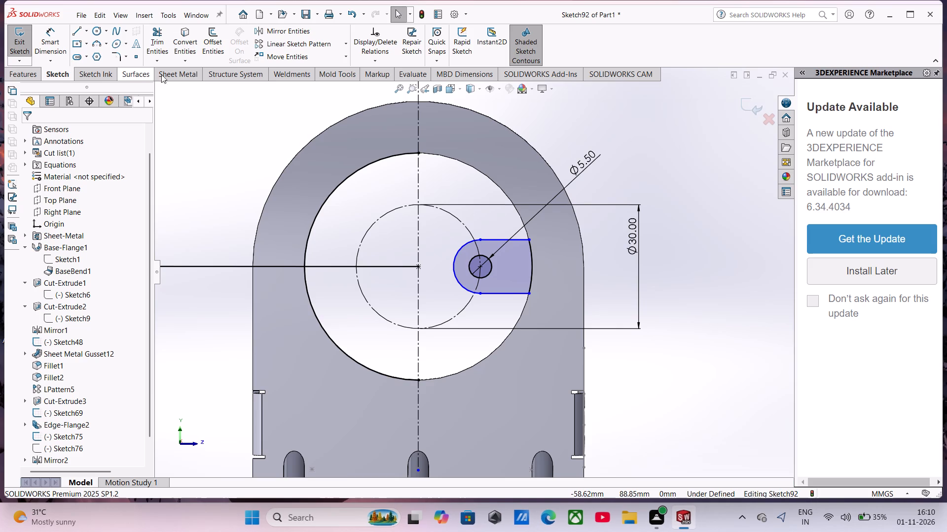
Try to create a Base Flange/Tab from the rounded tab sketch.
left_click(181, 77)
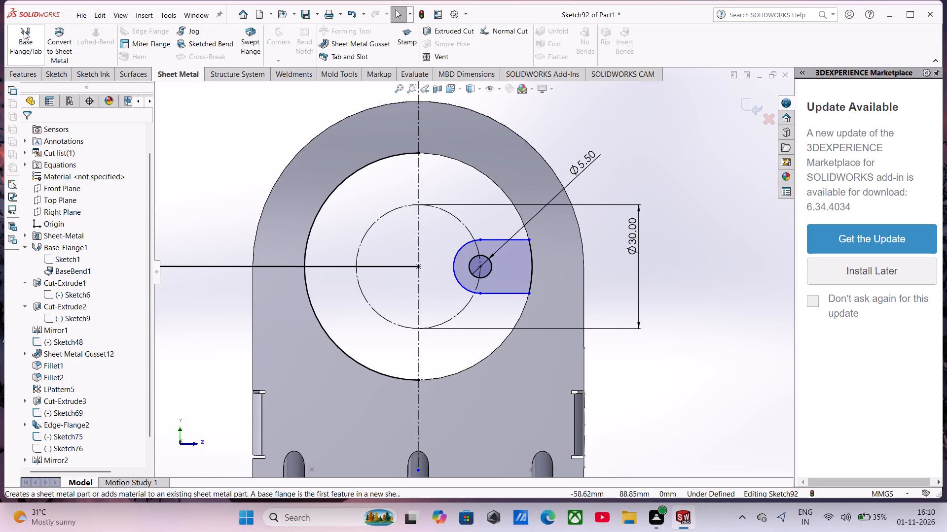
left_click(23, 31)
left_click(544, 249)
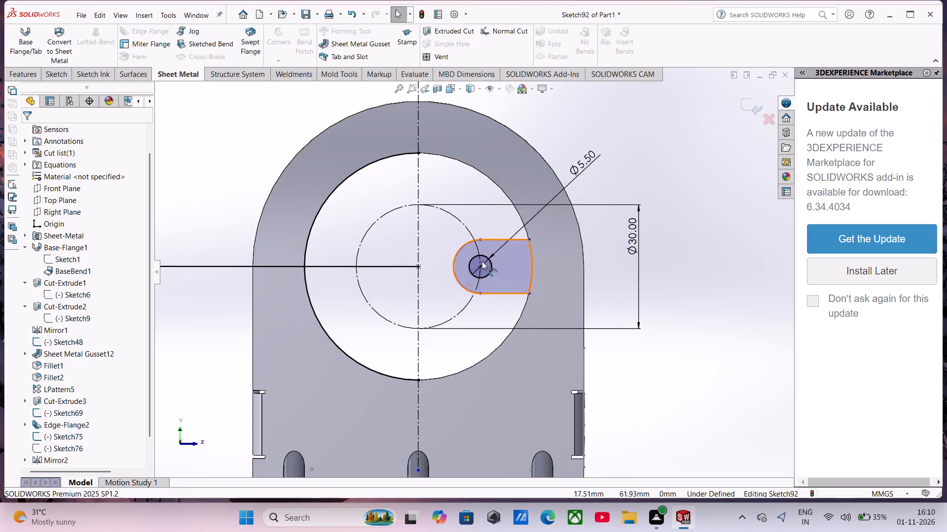
Delete the 30 mm construction circle, the horizontal line and the vertical centreline from the tab sketch.
scroll(466, 267, "down", 3)
left_click(490, 238)
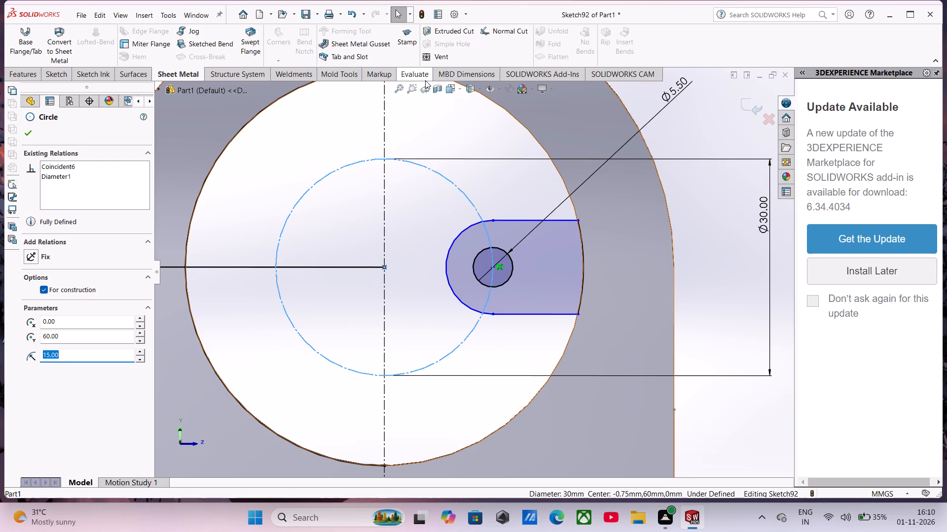
key("Delete")
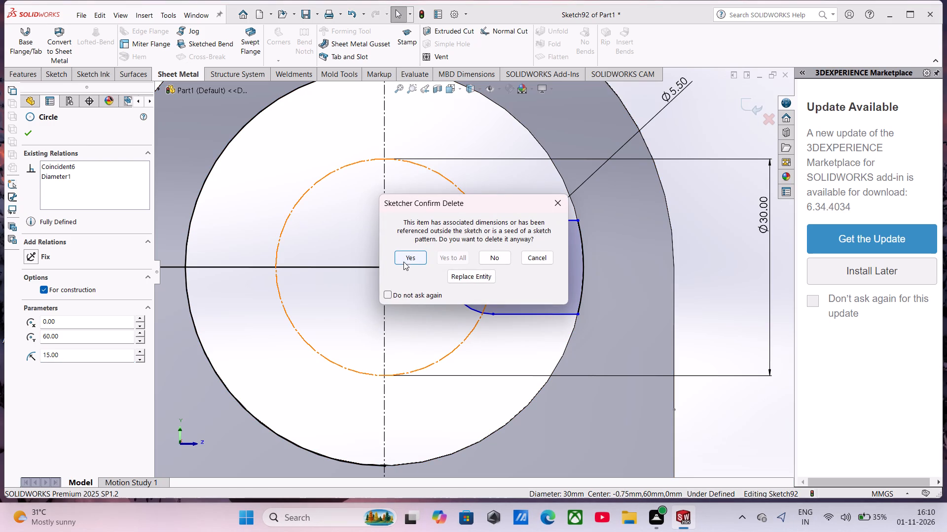
left_click(403, 259)
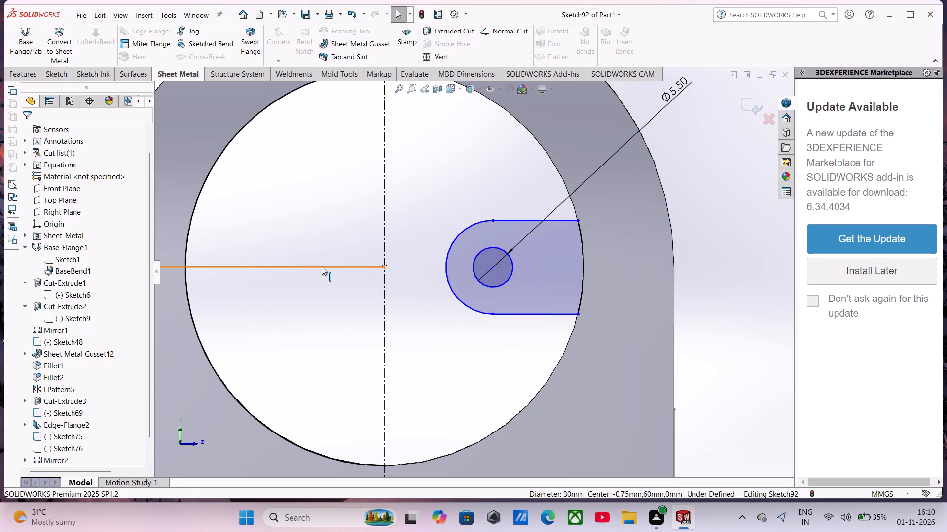
left_click(322, 266)
key("Delete")
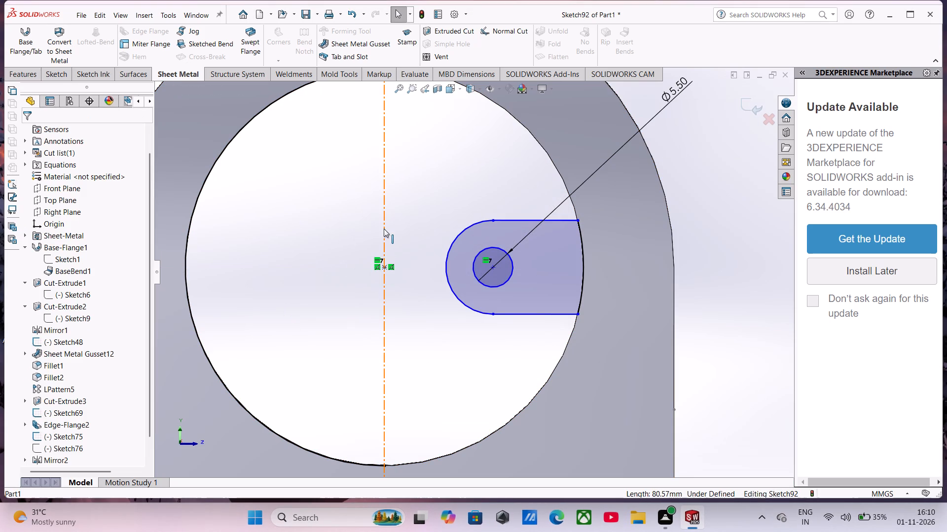
left_click(384, 229)
key("Delete")
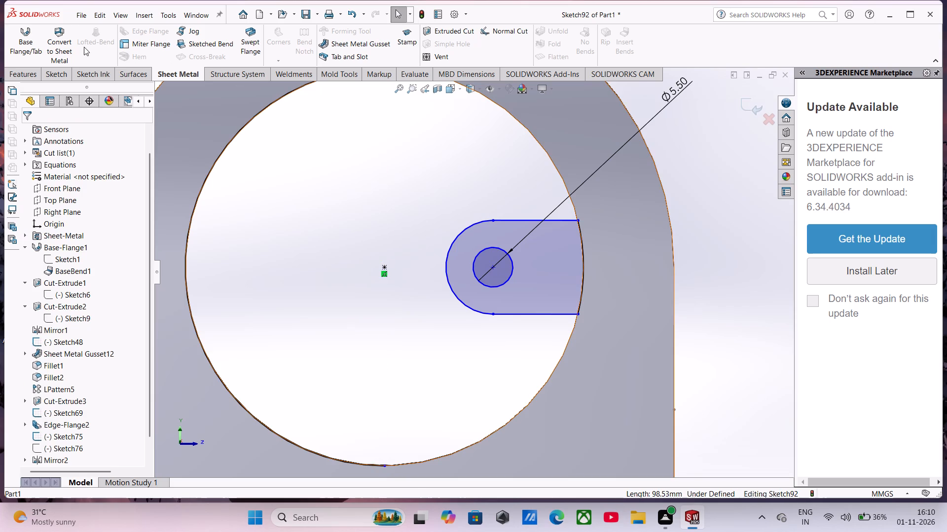
Delete the converted circle's remaining arc on the -Z side of the plate's large hole.
left_click(30, 47)
left_click(554, 255)
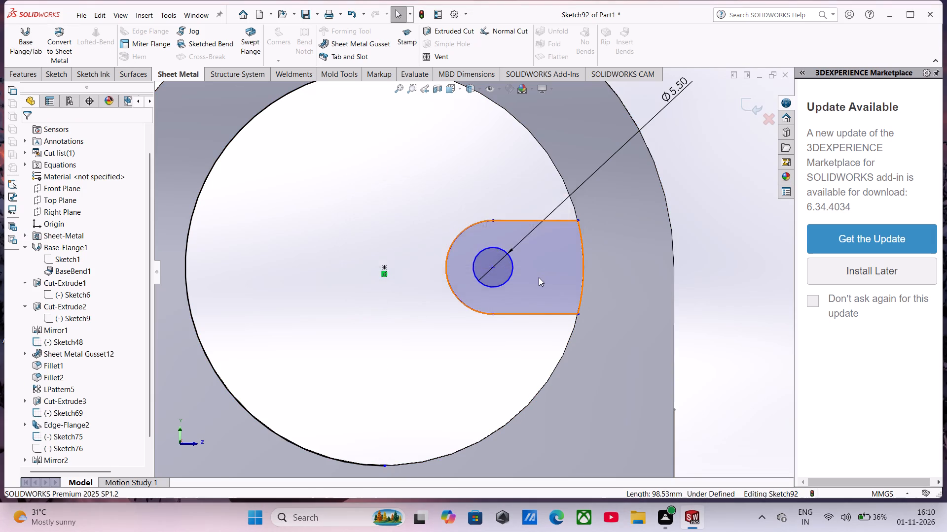
scroll(539, 277, "up", 4)
middle_click_drag(535, 277, 528, 282)
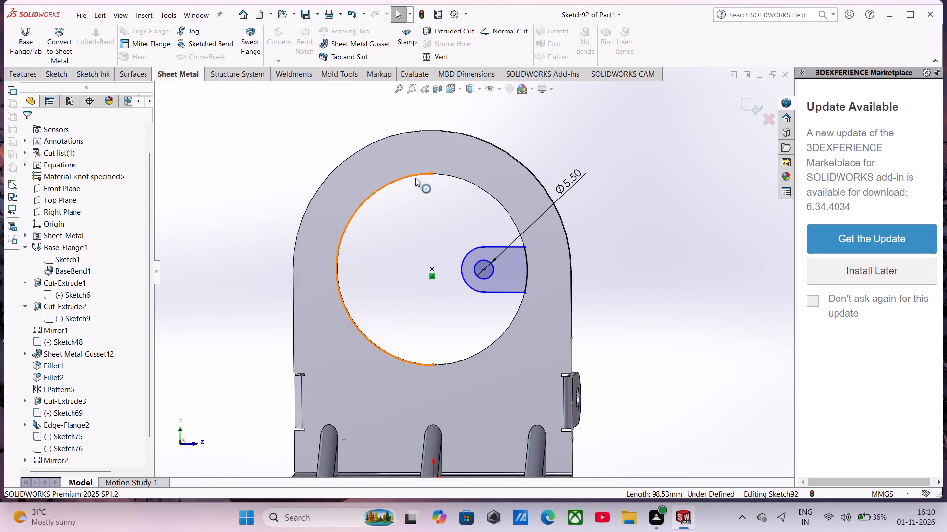
left_click(415, 178)
key("Delete")
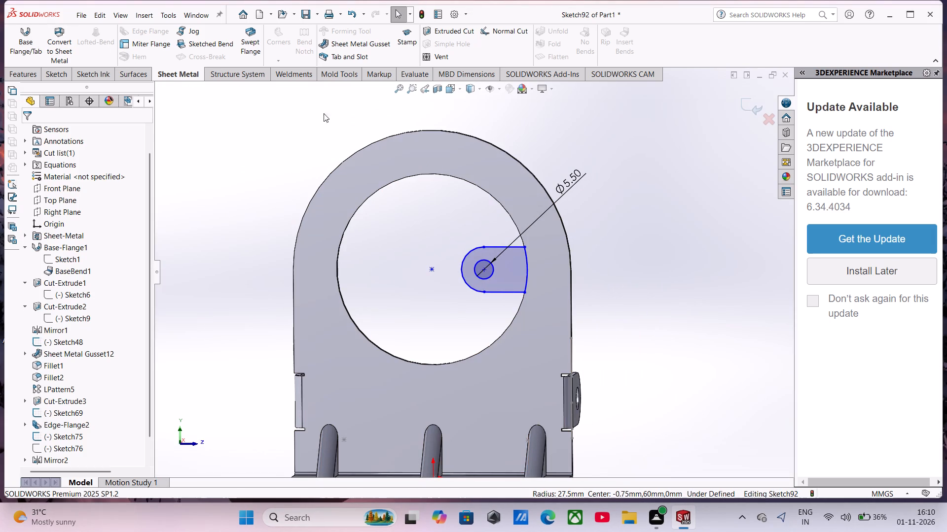
Create a Base Flange/Tab from the rounded tab sketch, merged with the plate.
left_click(36, 42)
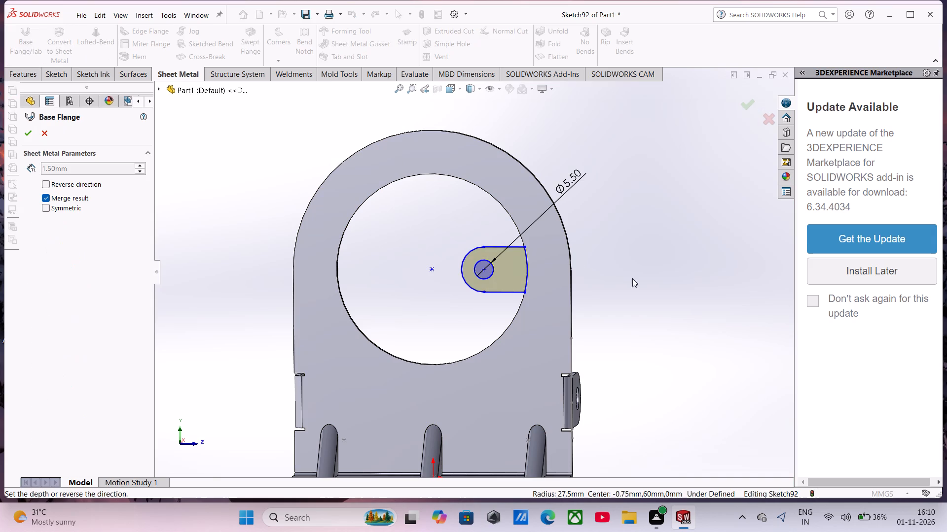
left_click(32, 133)
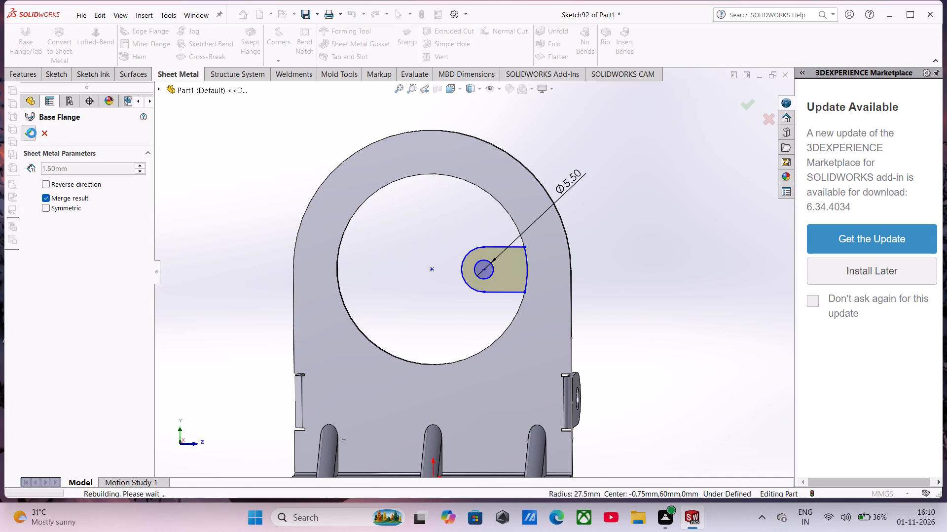
Sketch a vertical line about 16 mm long on the tab's face, starting on its upper straight edge and crossing the tab beyond its small hole.
middle_click_drag(572, 375, 584, 348)
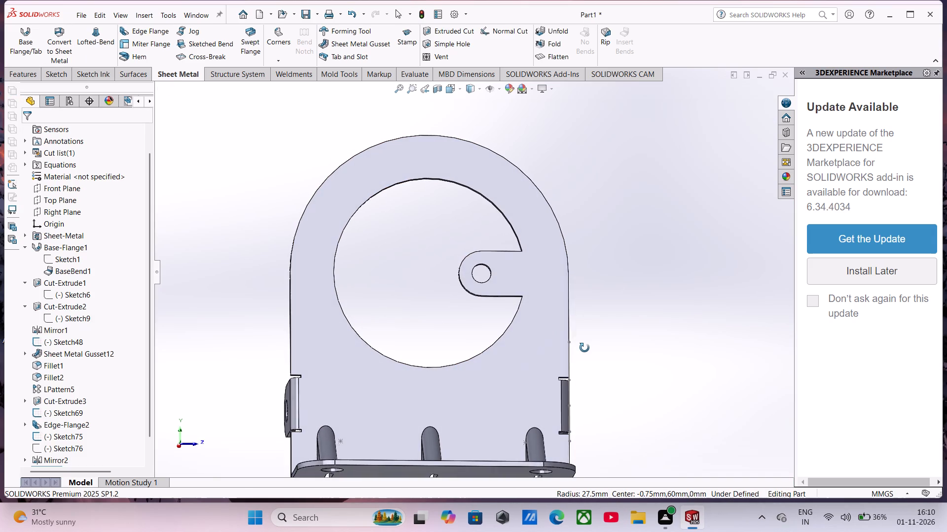
middle_click_drag(584, 348, 581, 354)
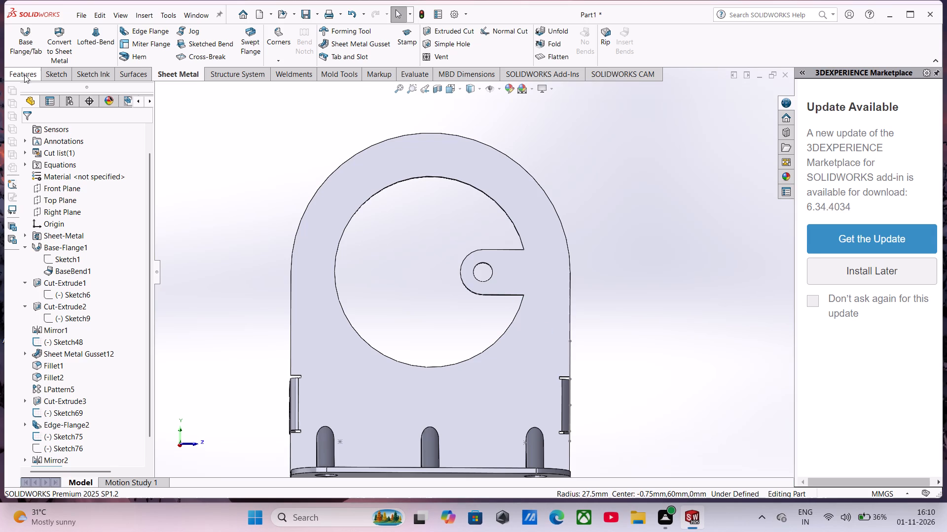
left_click(46, 80)
left_click(76, 31)
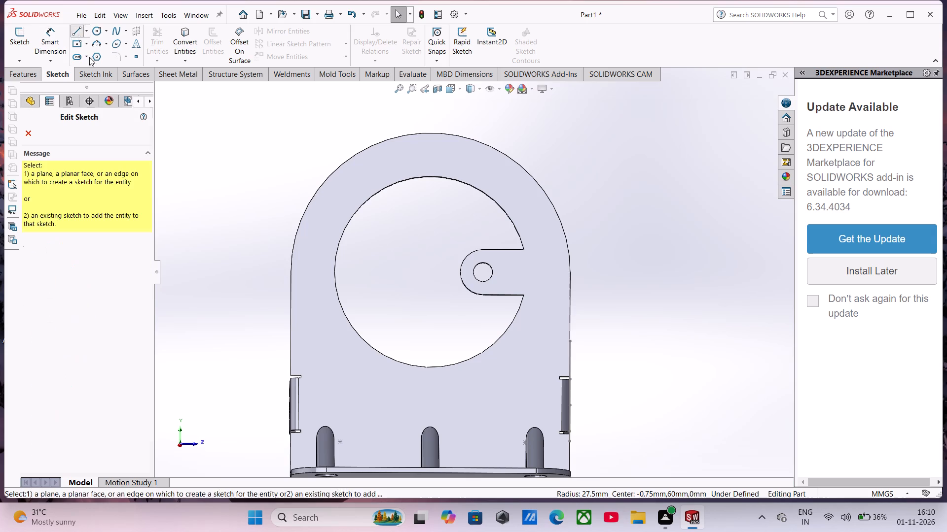
left_click(503, 265)
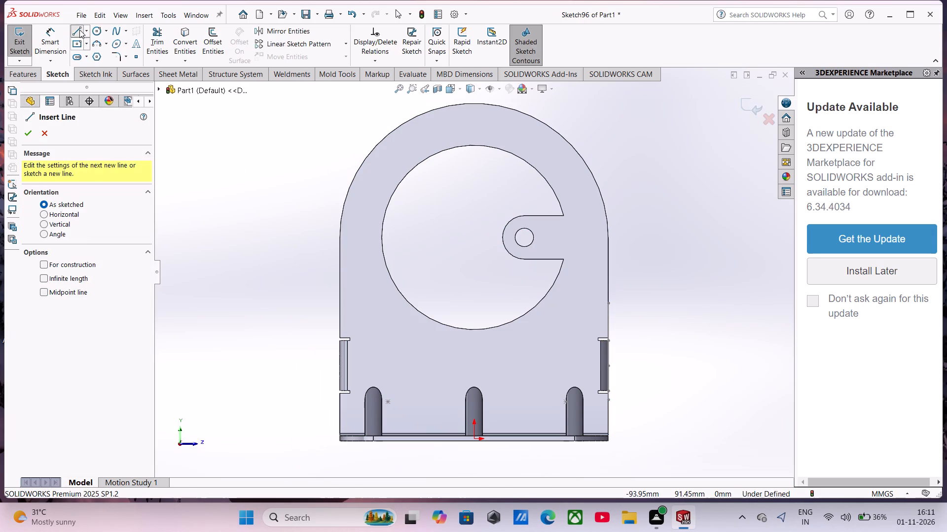
left_click(542, 215)
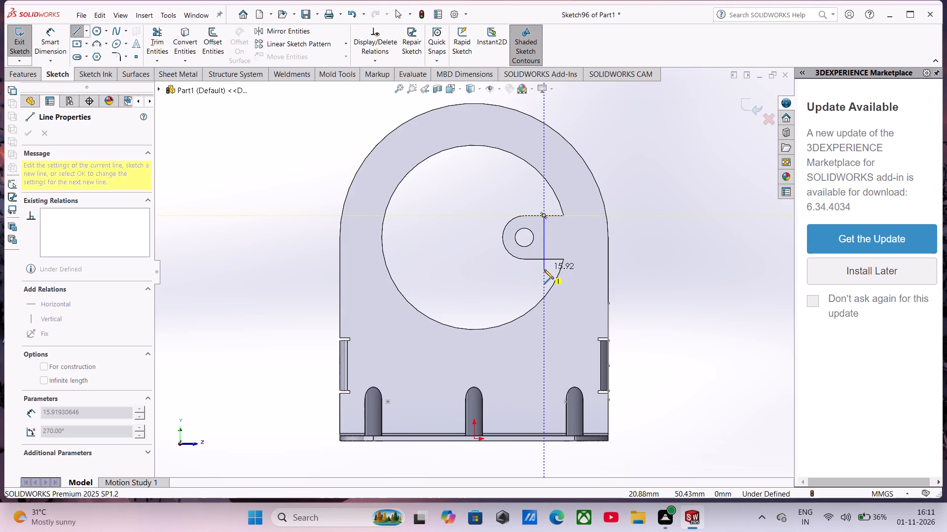
left_click(544, 269)
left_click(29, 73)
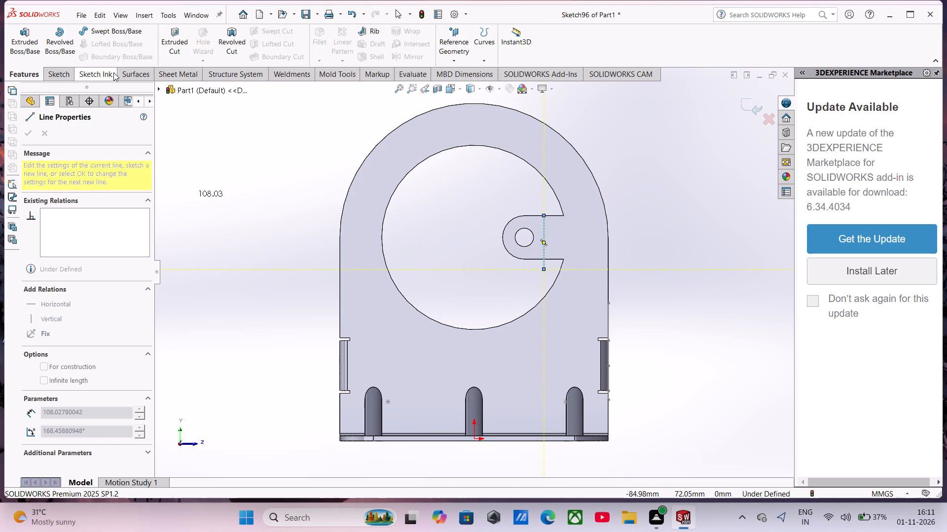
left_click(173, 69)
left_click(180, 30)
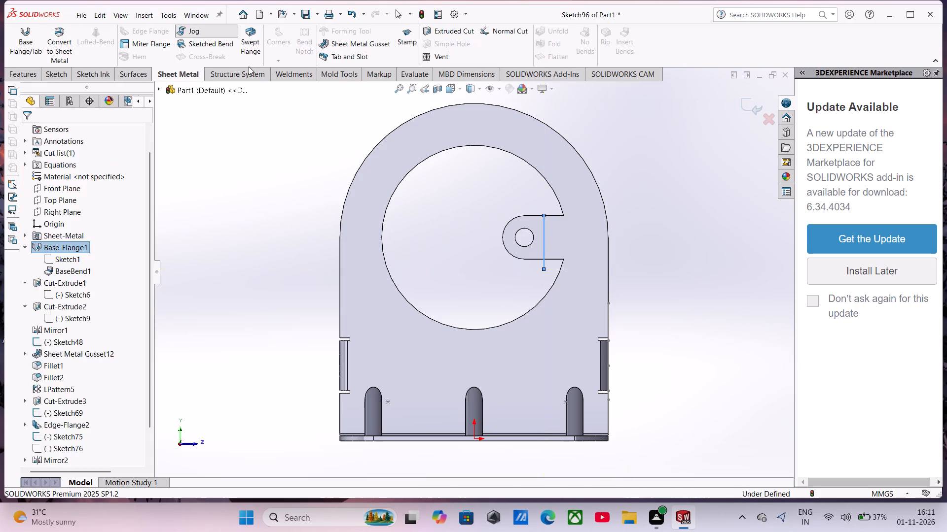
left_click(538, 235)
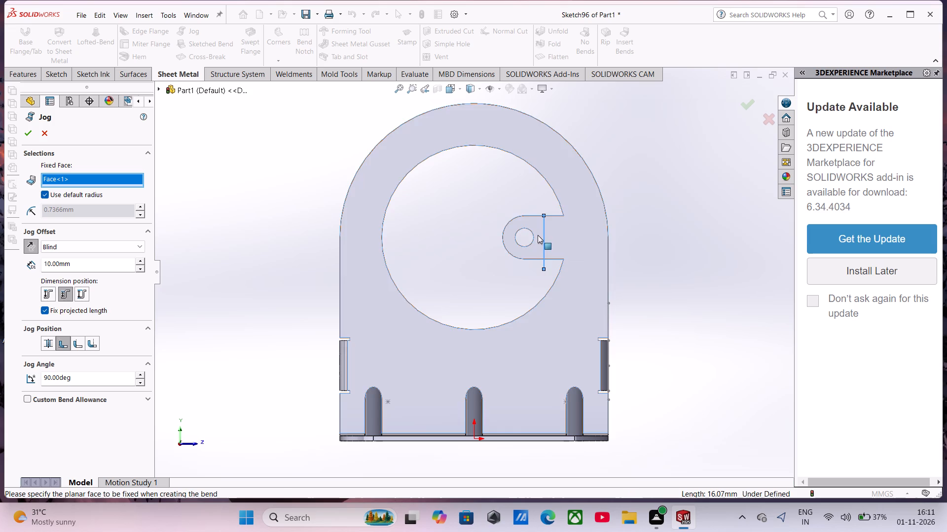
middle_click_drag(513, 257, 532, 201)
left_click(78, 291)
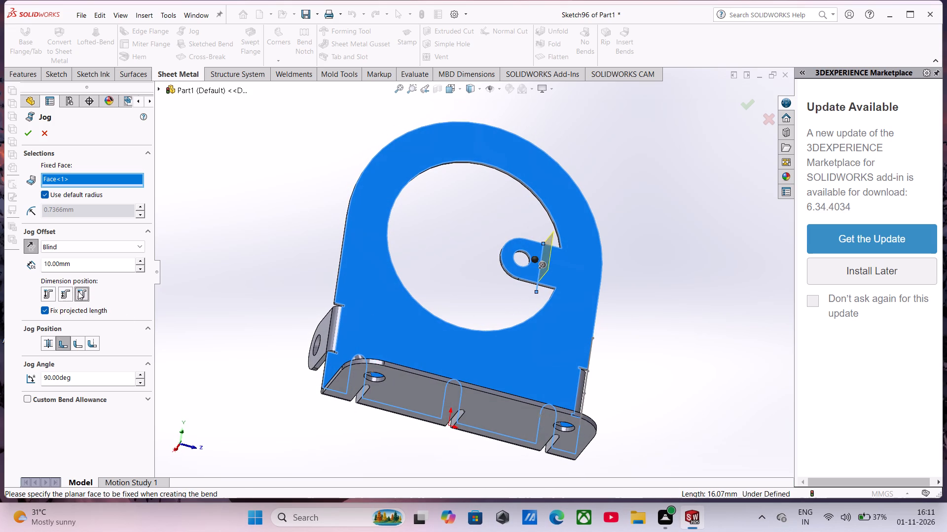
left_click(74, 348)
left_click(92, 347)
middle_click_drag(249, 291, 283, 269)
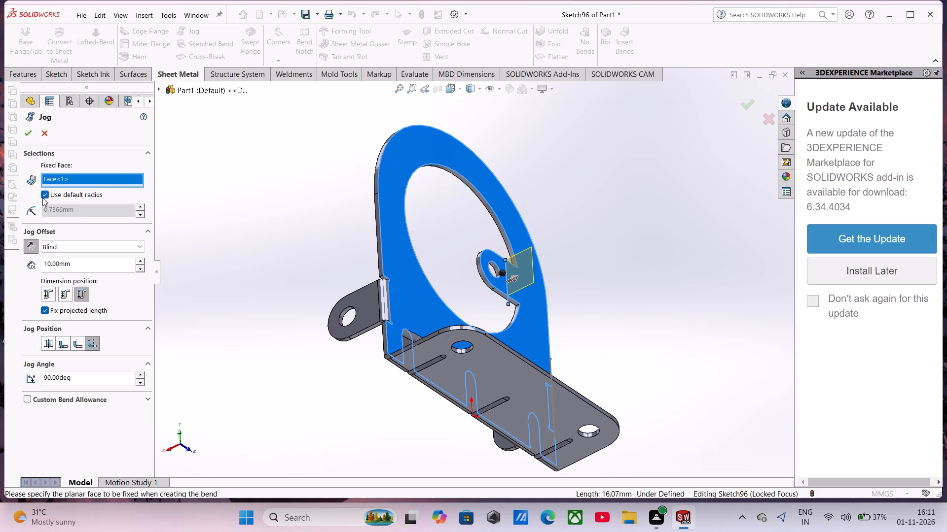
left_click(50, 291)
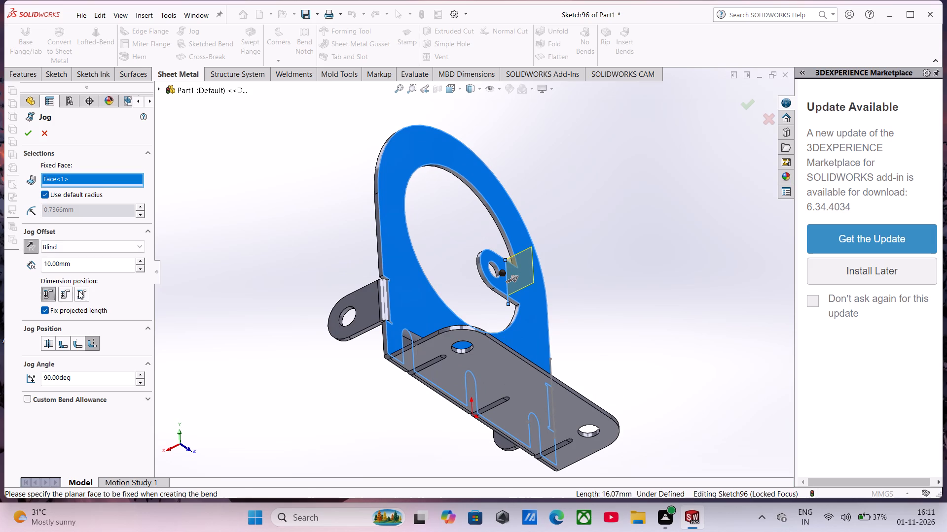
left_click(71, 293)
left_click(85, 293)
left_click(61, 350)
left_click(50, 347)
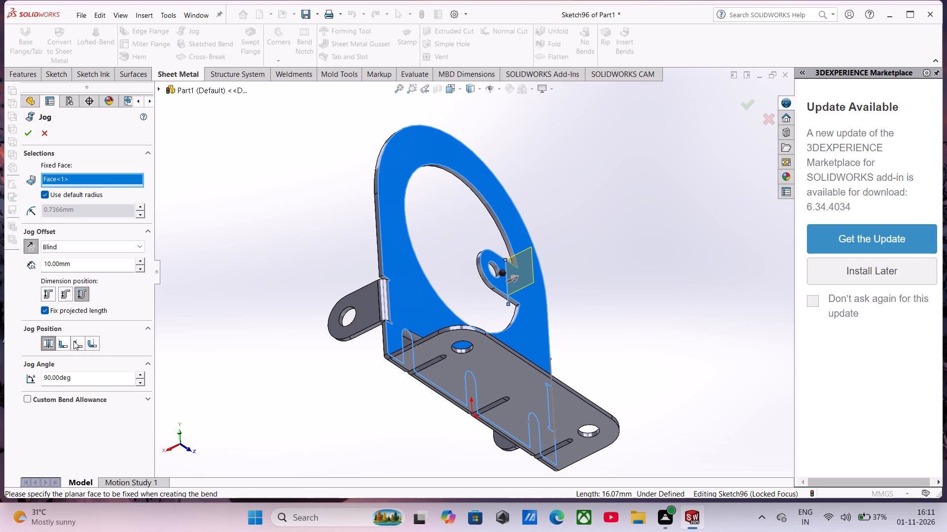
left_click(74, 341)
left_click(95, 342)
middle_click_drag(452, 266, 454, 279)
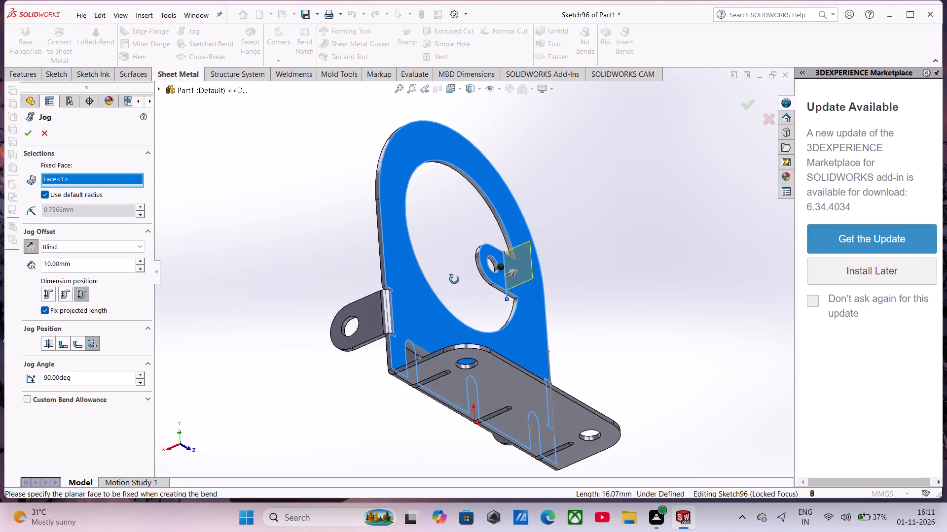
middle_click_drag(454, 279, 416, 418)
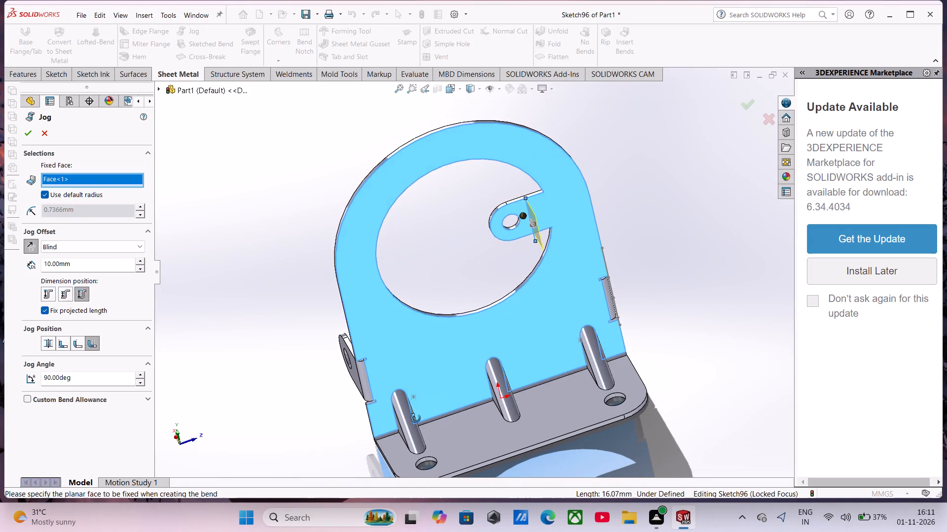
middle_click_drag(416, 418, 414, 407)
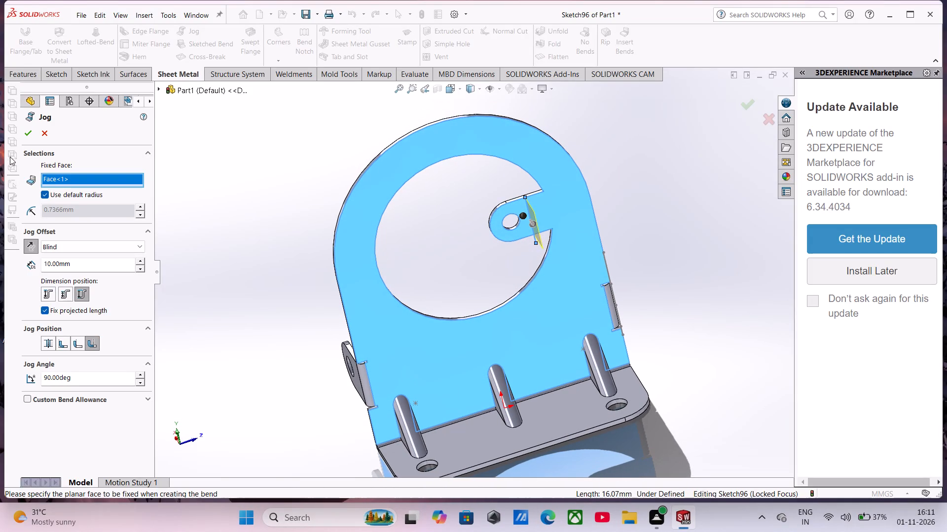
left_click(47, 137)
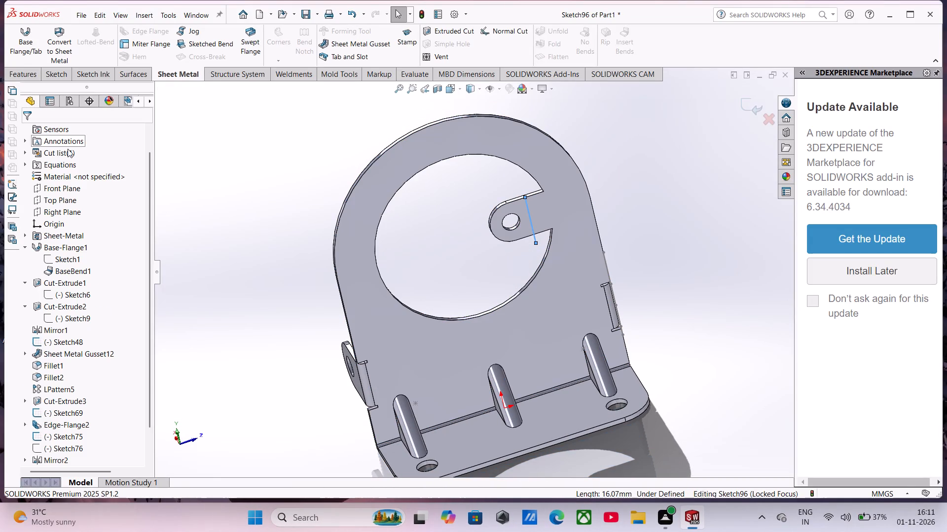
Jog the tab about the sketched vertical line with an inside-offset dimension position, fixing the face on the line's small-hole side.
left_click(211, 34)
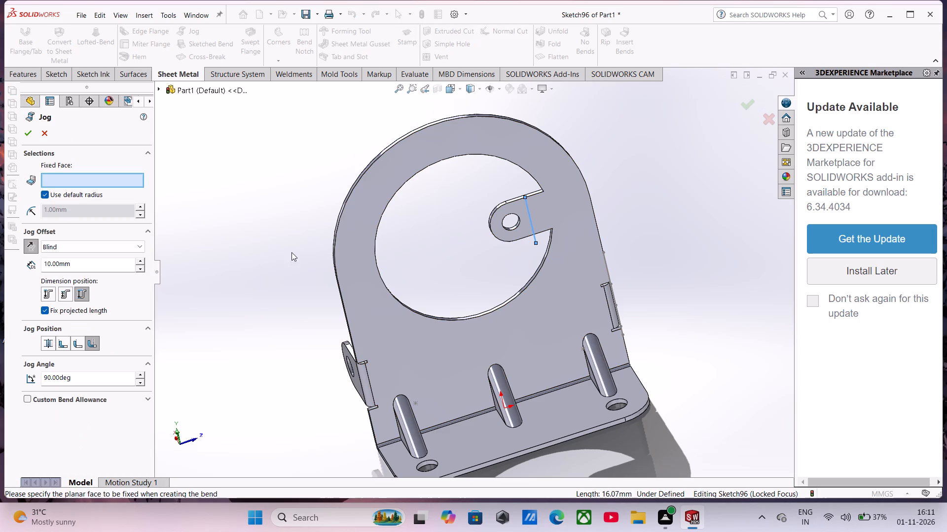
left_click(67, 295)
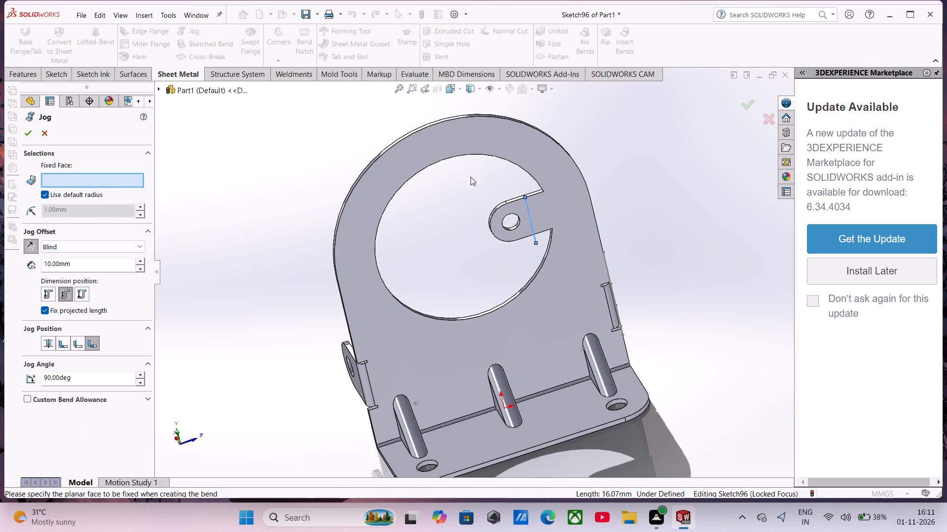
left_click(522, 223)
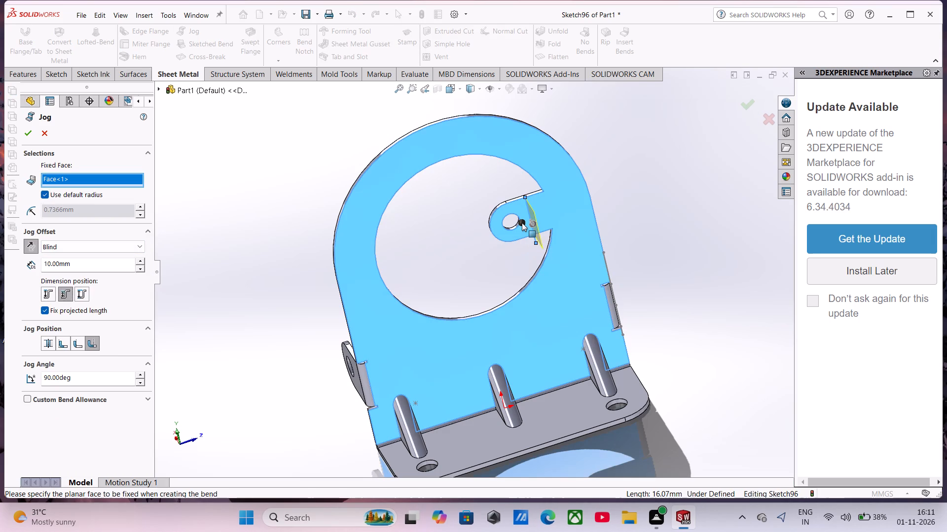
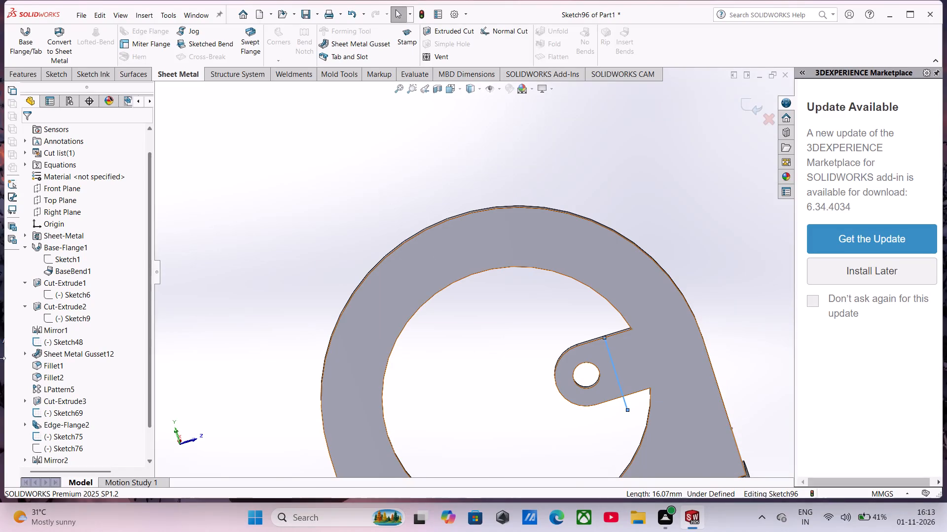
Convert the tab's lower straight edge, crossed by the bend line, into the bend line sketch.
scroll(577, 376, "up", 3)
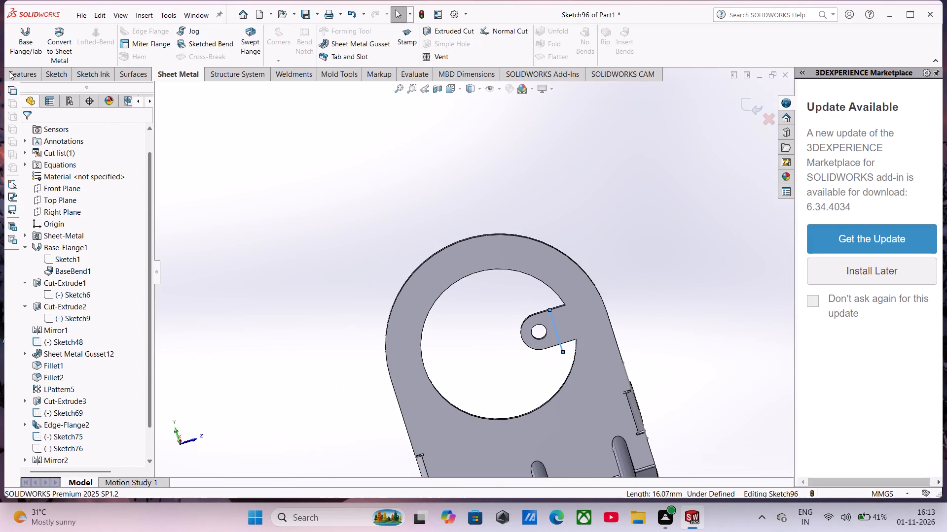
left_click(51, 73)
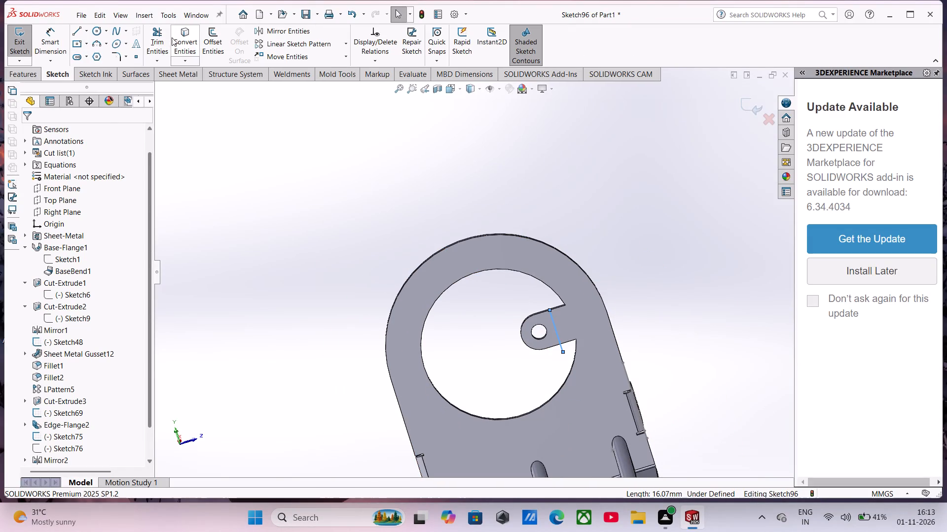
left_click(182, 40)
scroll(589, 386, "down", 4)
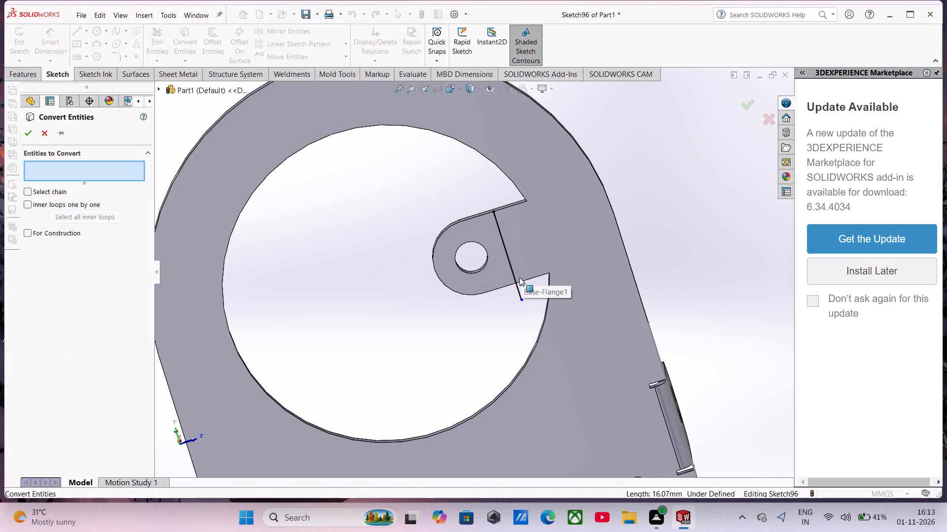
left_click(522, 280)
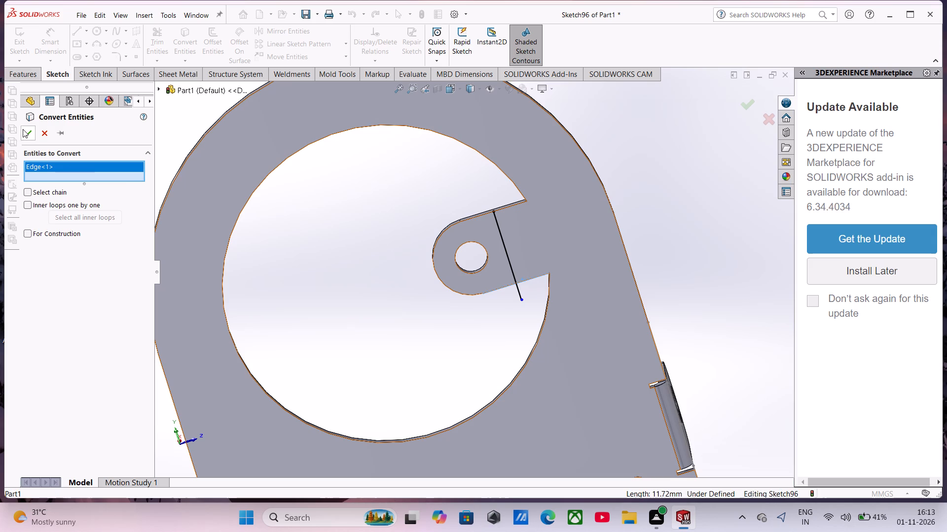
left_click(24, 130)
Trim the bend line's overhang beyond the tab's lower edge and remove both remaining segments of the converted edge.
left_click(148, 34)
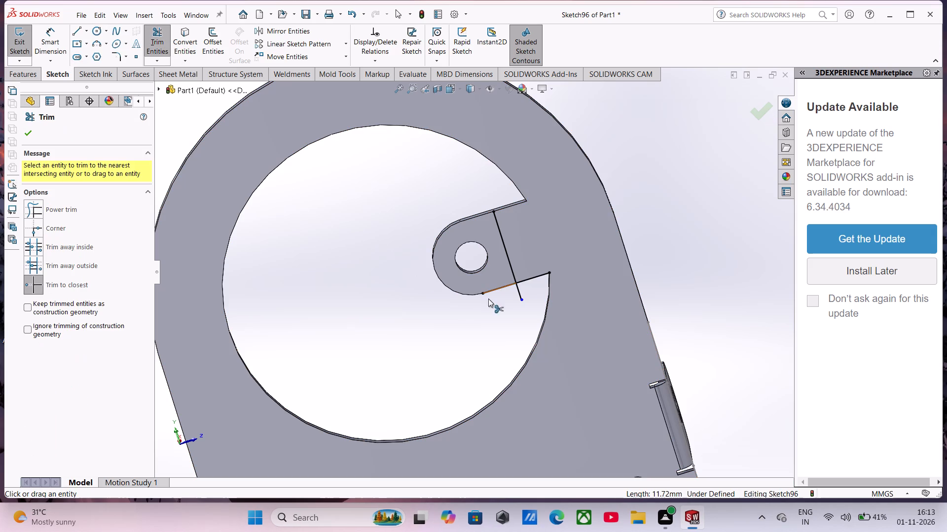
left_click(519, 288)
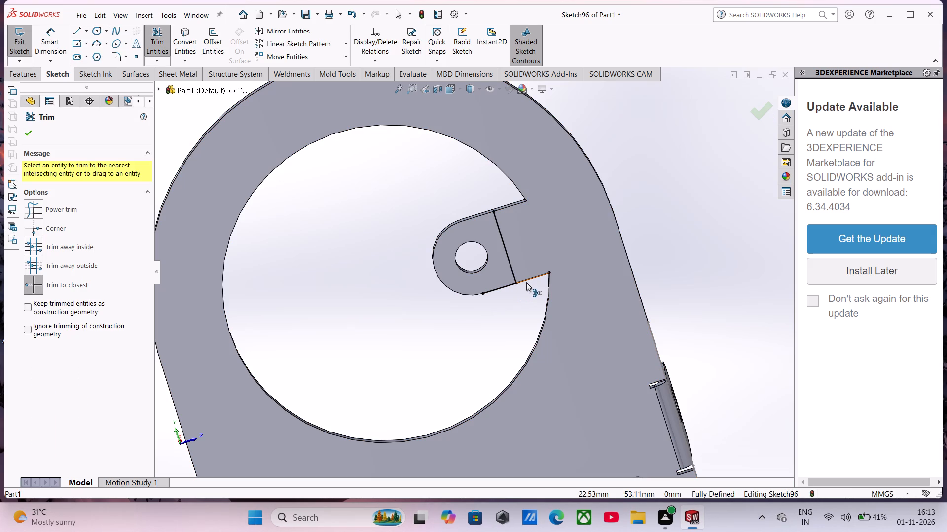
left_click(526, 282)
left_click(501, 285)
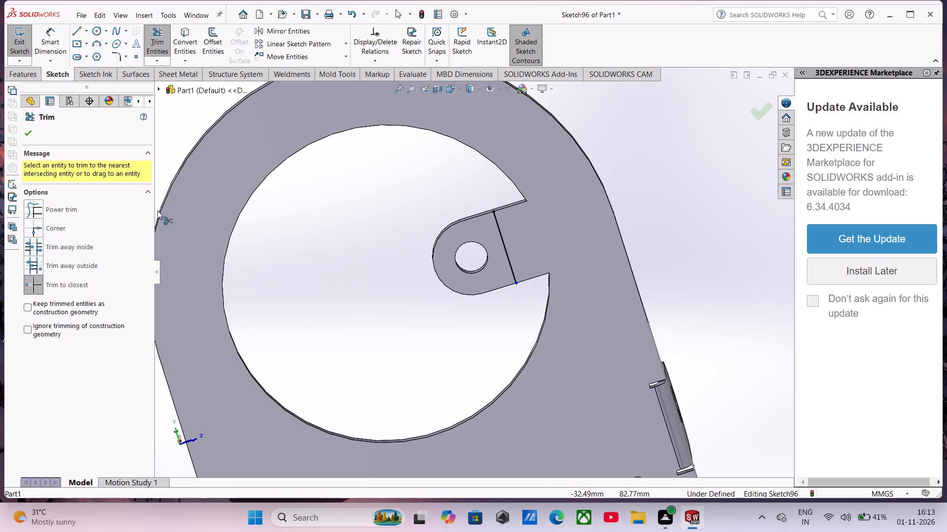
left_click(22, 136)
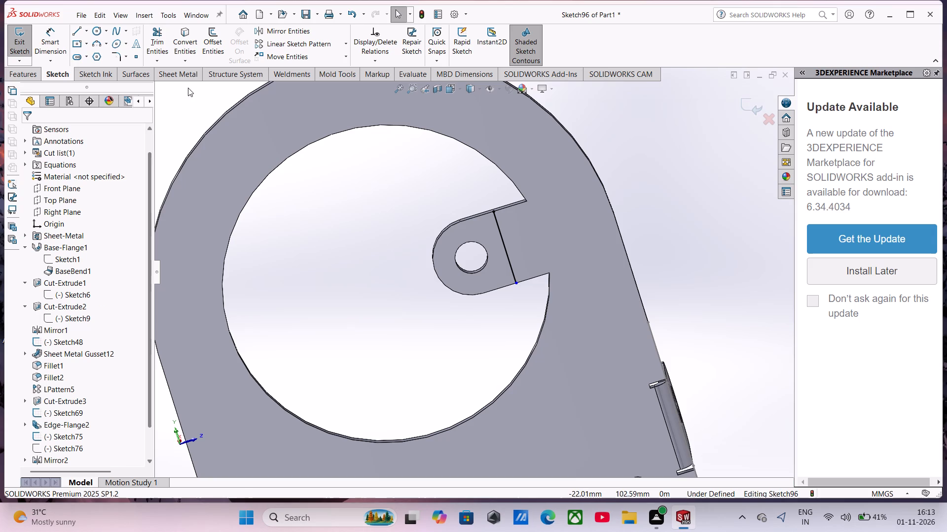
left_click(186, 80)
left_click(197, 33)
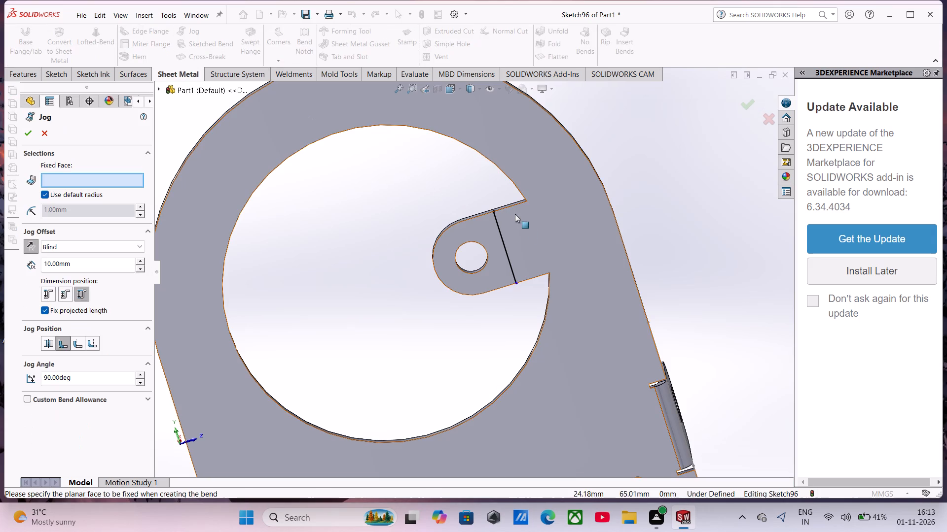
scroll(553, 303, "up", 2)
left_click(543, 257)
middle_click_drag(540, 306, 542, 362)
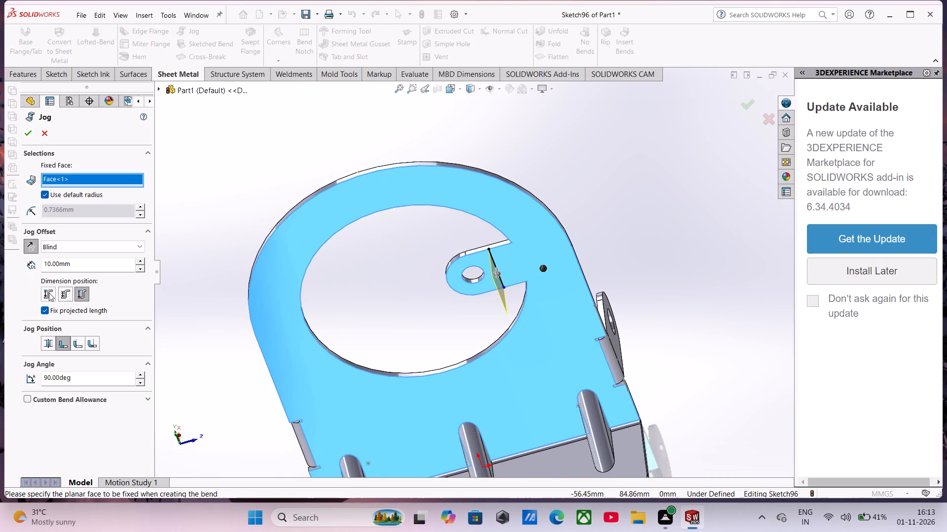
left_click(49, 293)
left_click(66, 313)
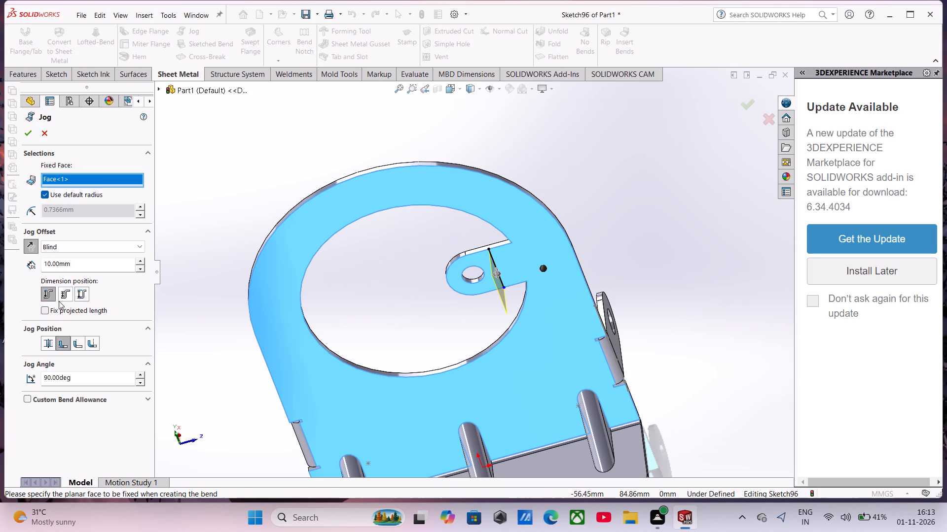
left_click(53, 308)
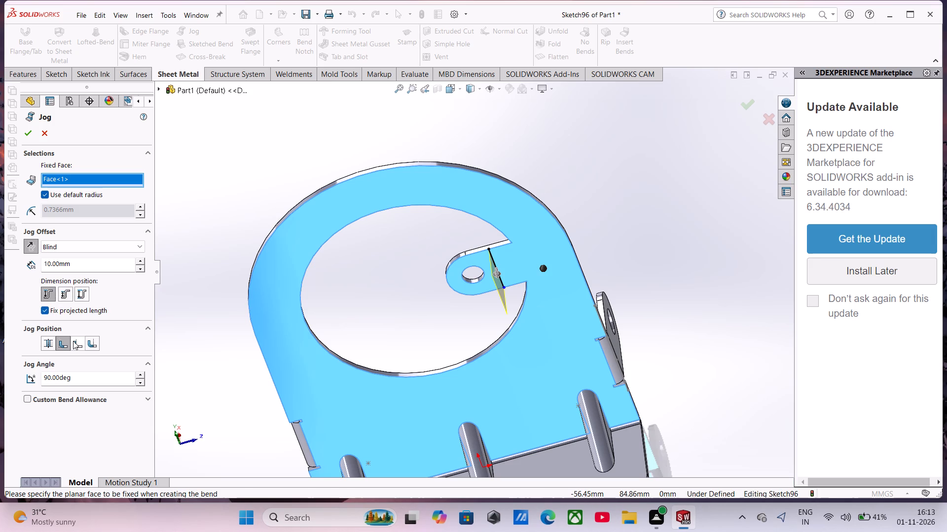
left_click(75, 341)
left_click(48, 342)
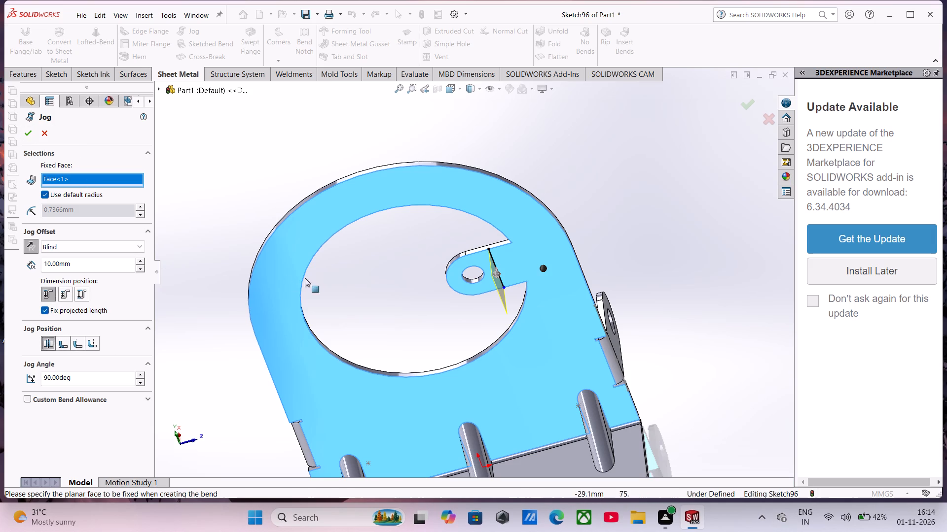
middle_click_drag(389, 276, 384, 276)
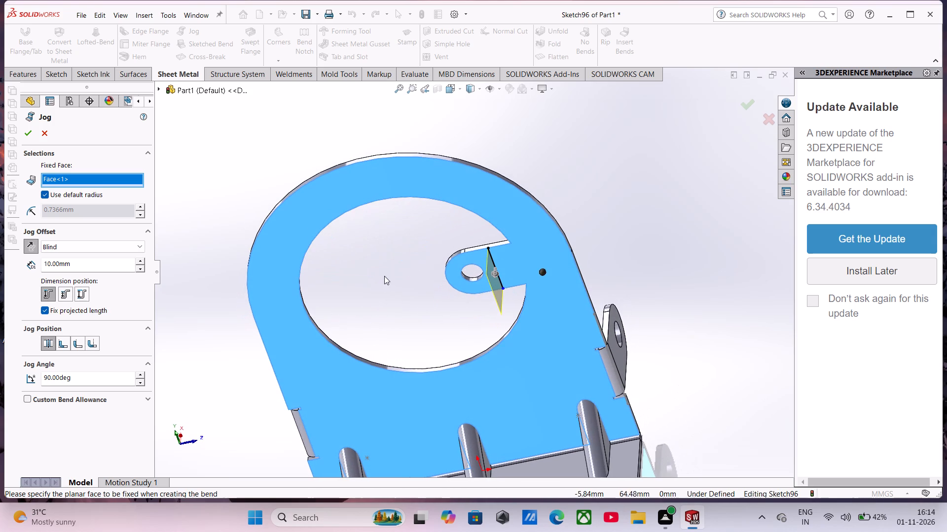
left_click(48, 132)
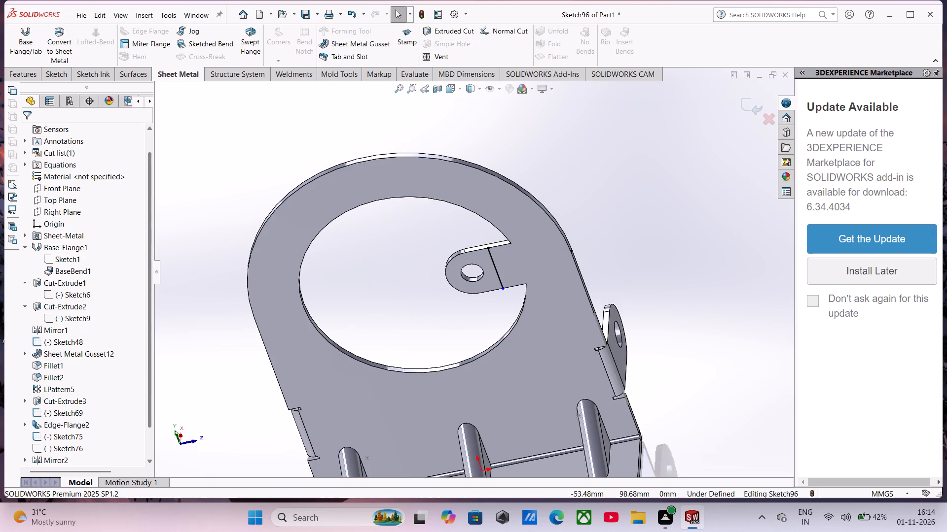
Jog the tab about the trimmed line, fixing the plate's large face, with inside-offset dimension position and bend-centerline jog position.
left_click(186, 30)
scroll(485, 321, "down", 3)
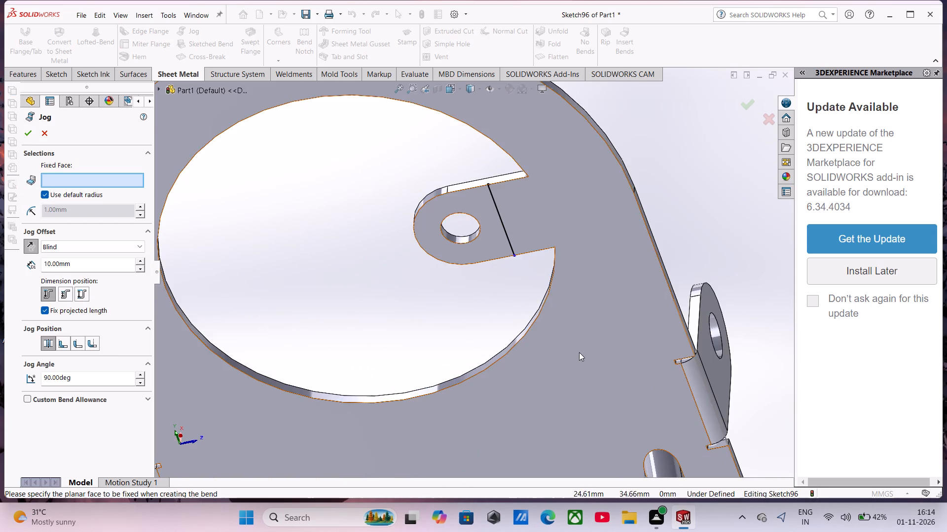
middle_click_drag(579, 352, 536, 382)
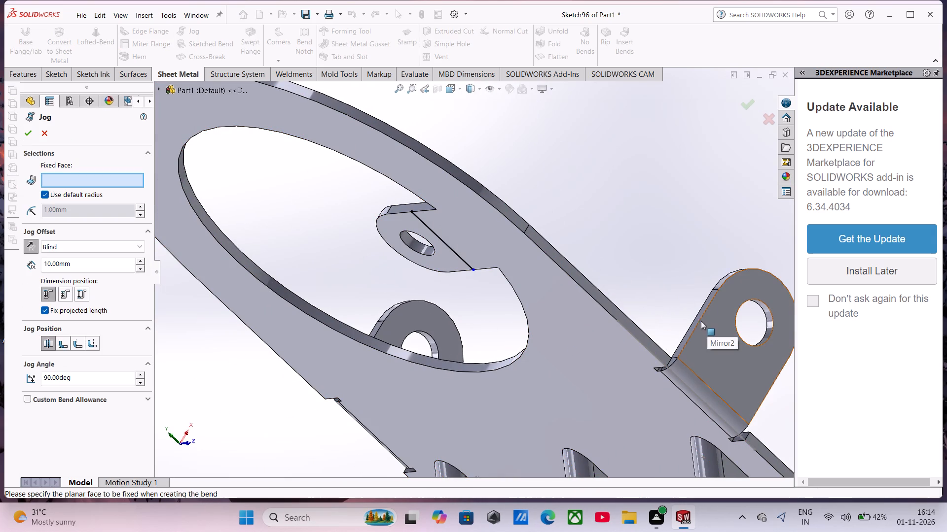
left_click(699, 321)
left_click(698, 317)
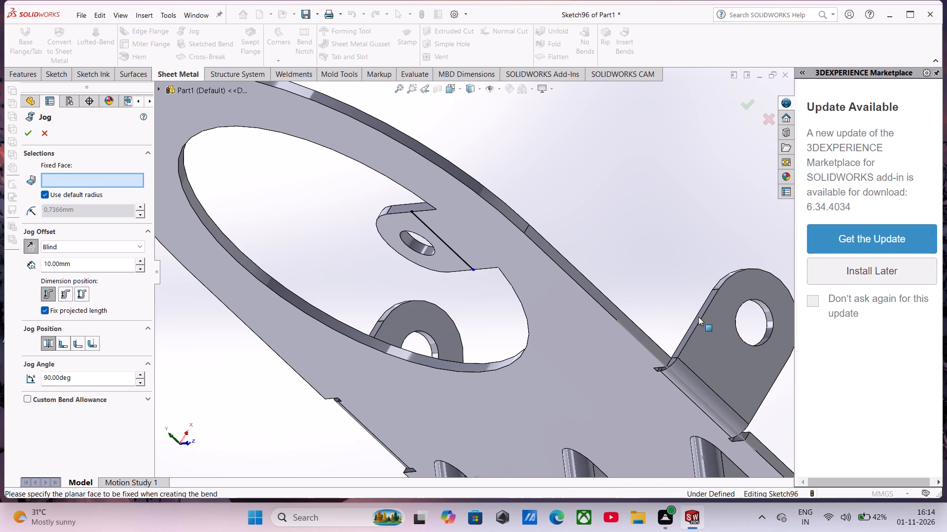
left_click(698, 317)
middle_click_drag(698, 318, 712, 369)
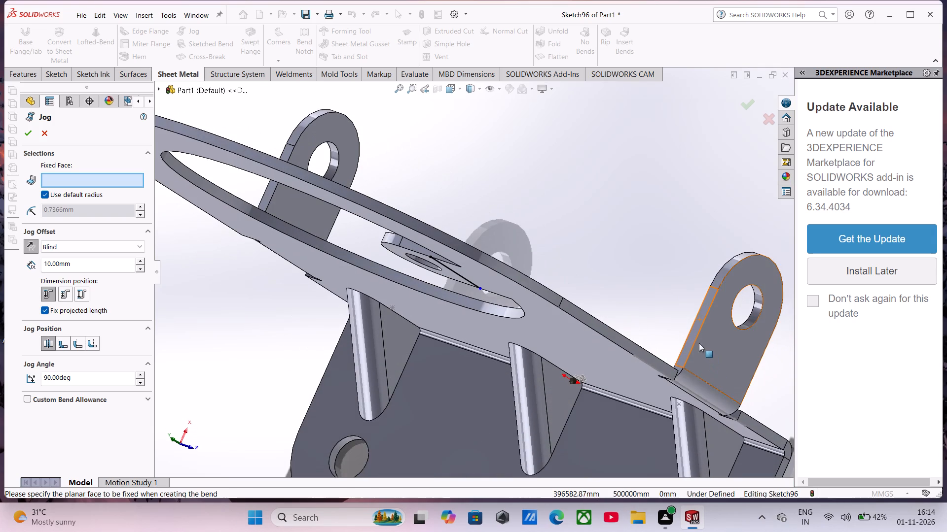
left_click(694, 333)
double_click(694, 333)
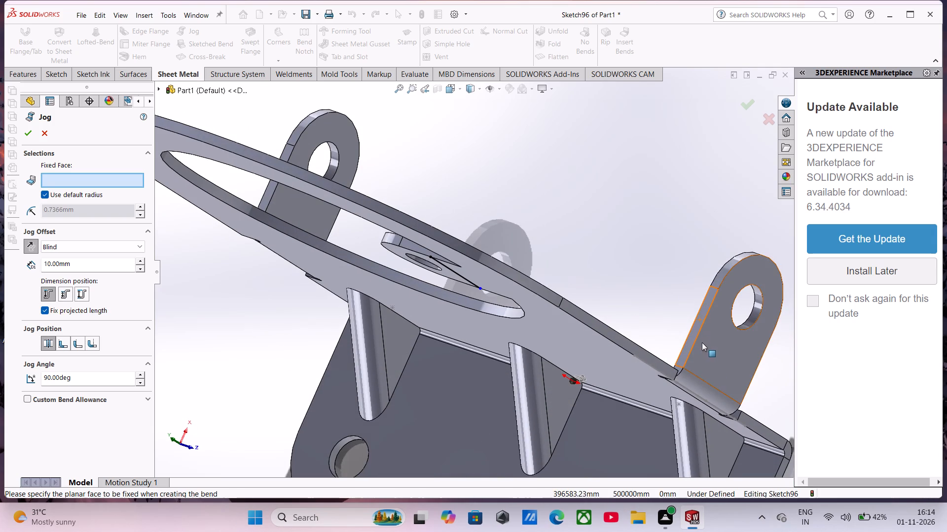
left_click(702, 342)
left_click(696, 338)
middle_click_drag(611, 370, 611, 370)
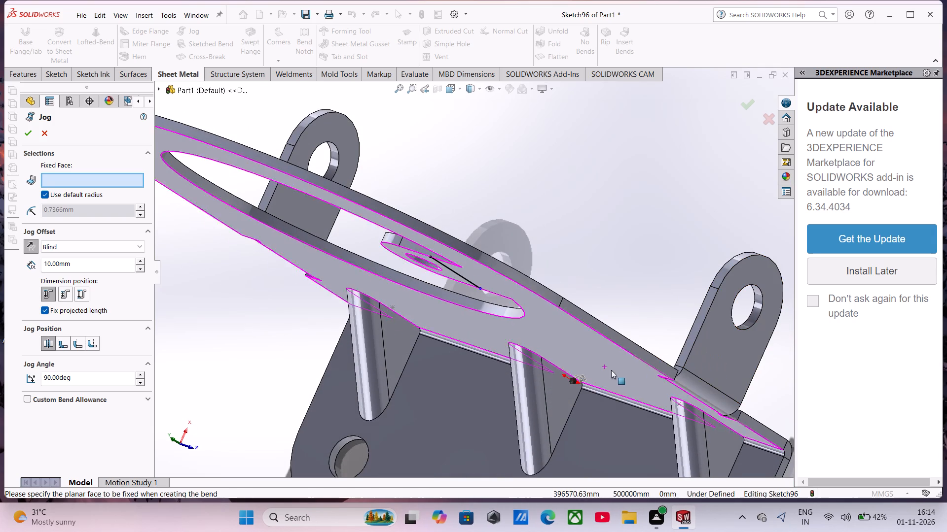
middle_click_drag(611, 370, 612, 311)
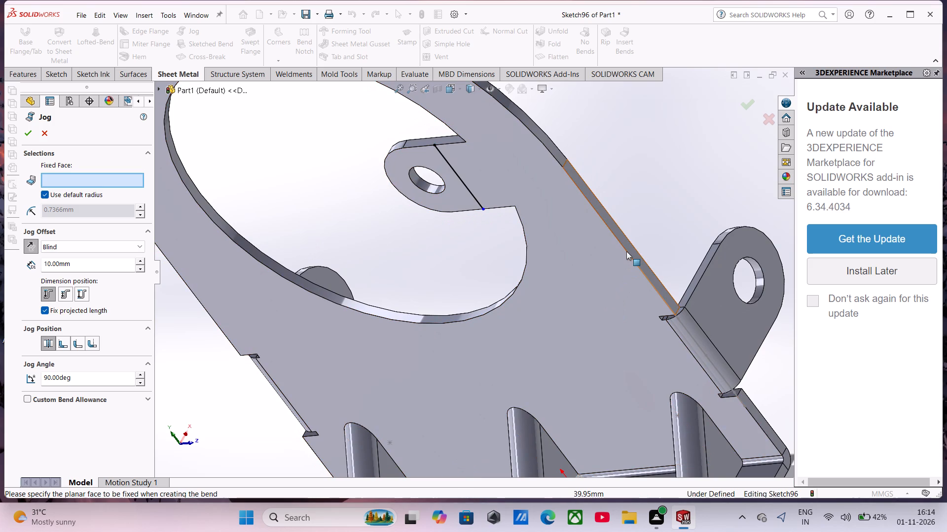
left_click(626, 251)
middle_click_drag(629, 247, 619, 282)
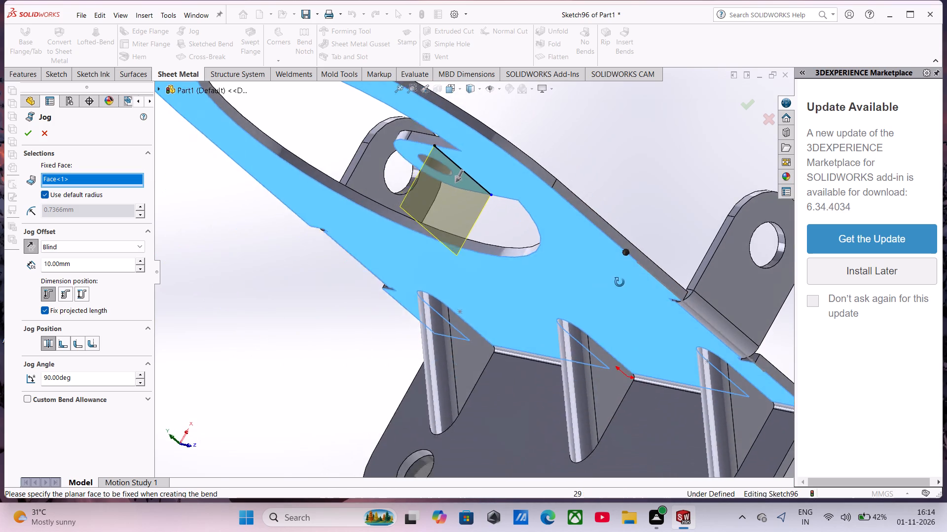
middle_click_drag(619, 282, 623, 304)
scroll(272, 300, "up", 2)
scroll(429, 236, "down", 3)
scroll(489, 149, "down", 3)
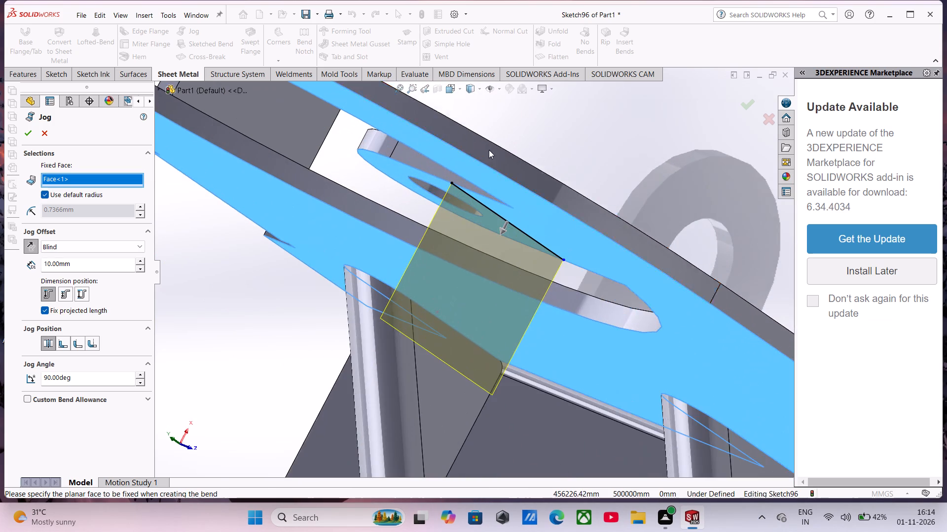
scroll(445, 197, "down", 5)
middle_click_drag(478, 217, 499, 213)
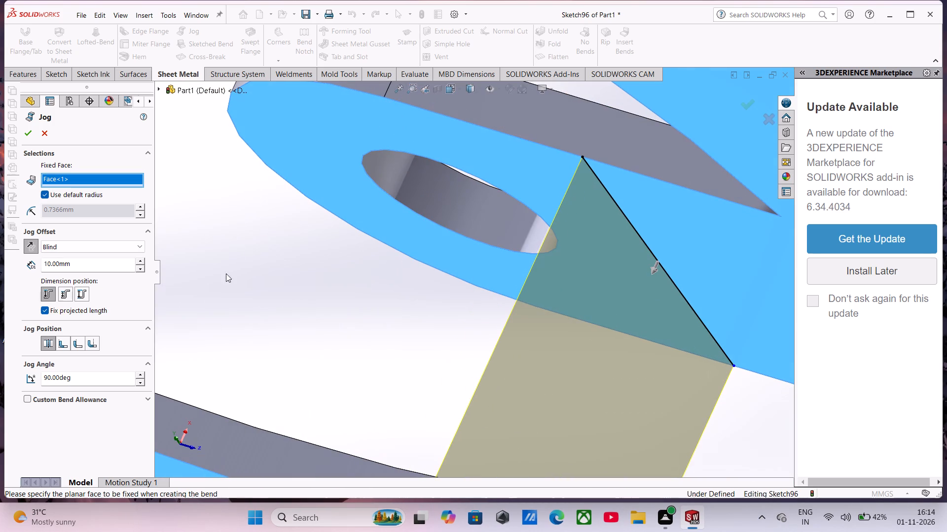
left_click(85, 292)
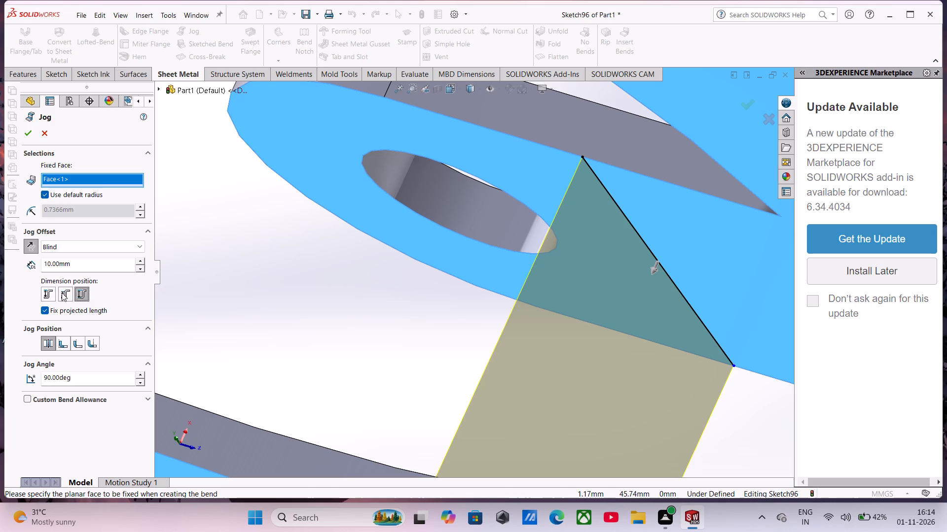
left_click(62, 293)
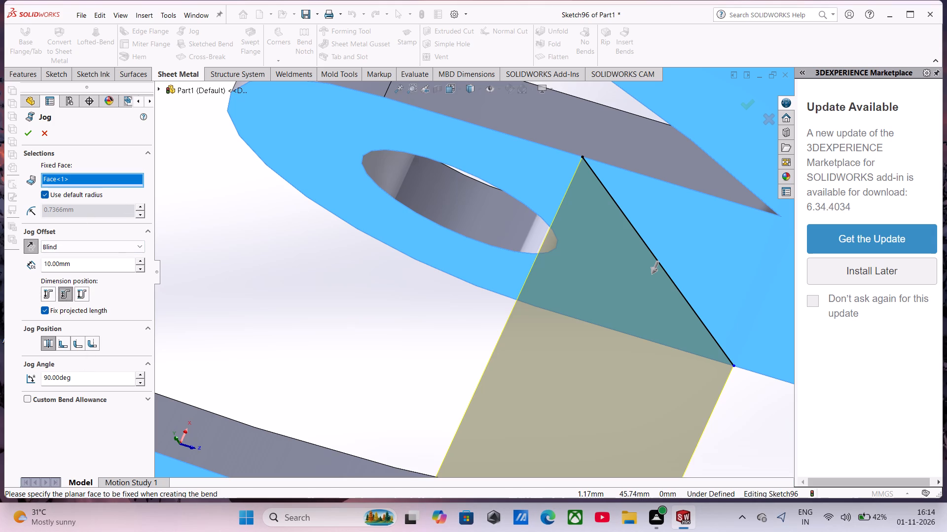
scroll(402, 347, "up", 6)
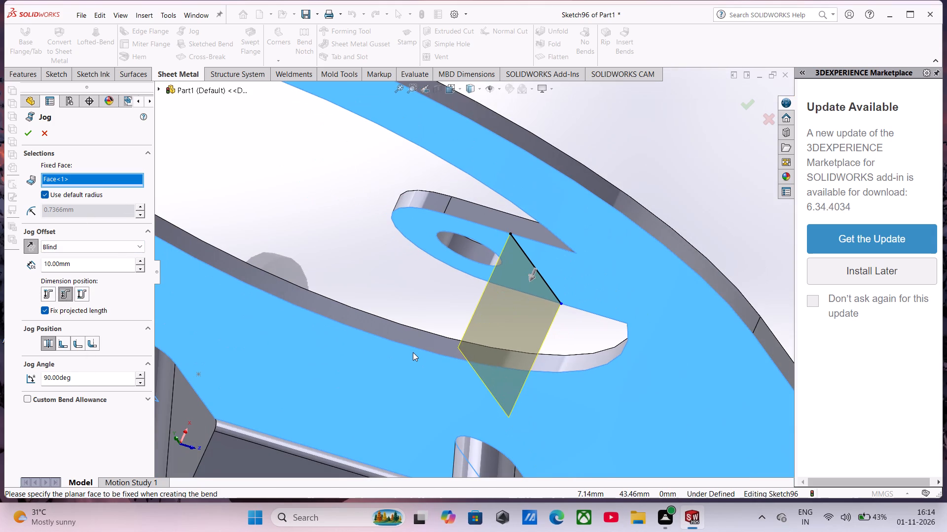
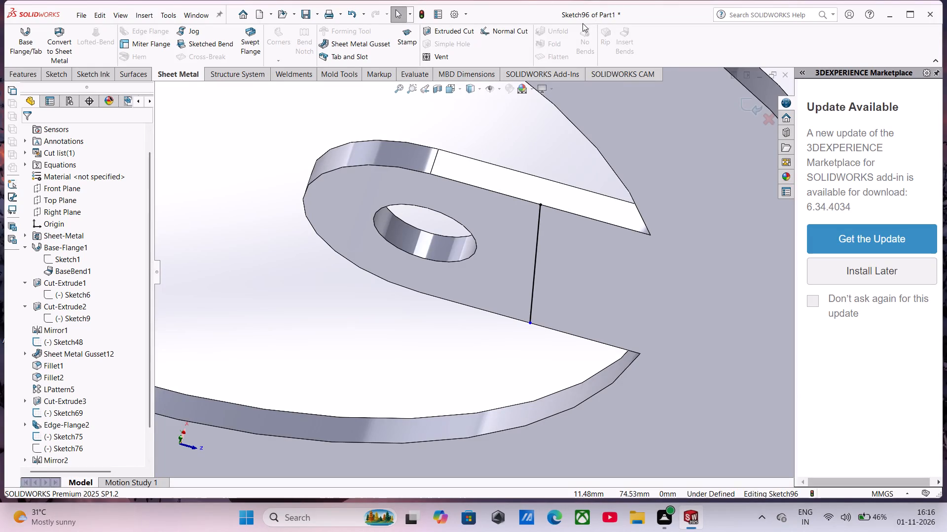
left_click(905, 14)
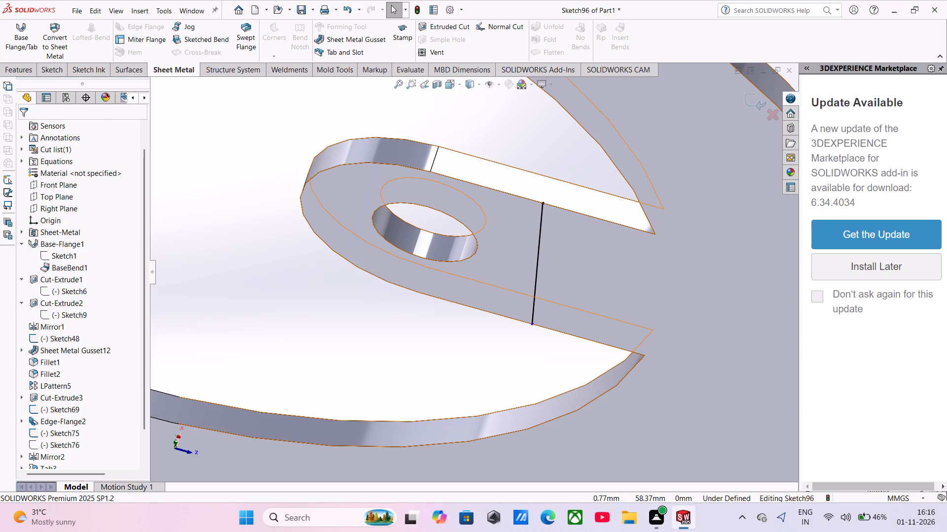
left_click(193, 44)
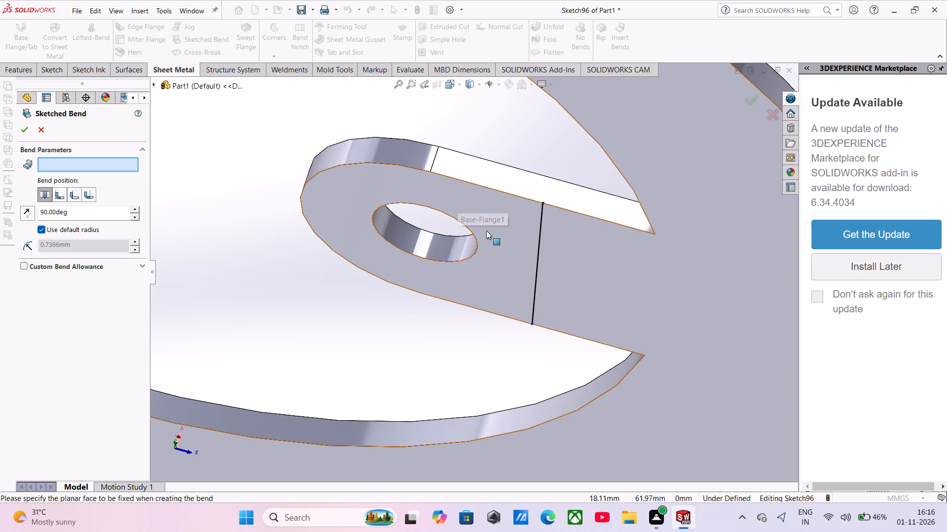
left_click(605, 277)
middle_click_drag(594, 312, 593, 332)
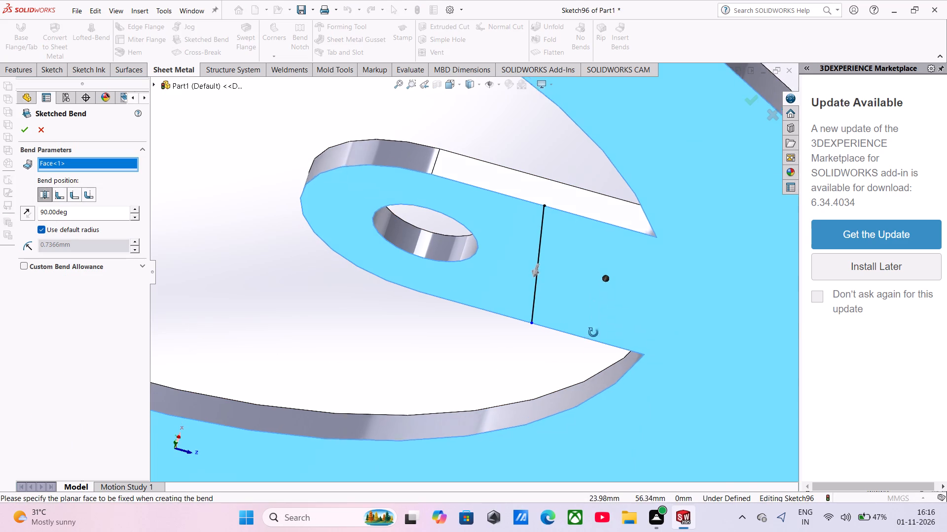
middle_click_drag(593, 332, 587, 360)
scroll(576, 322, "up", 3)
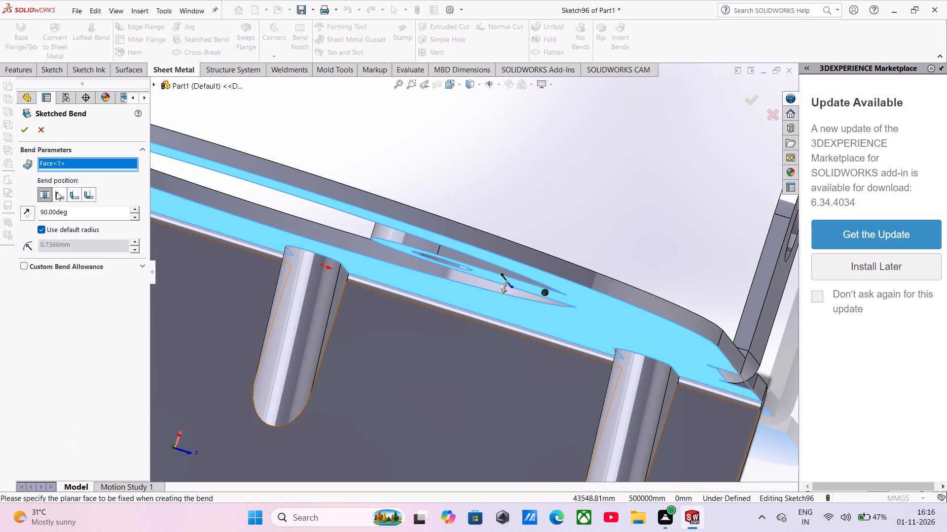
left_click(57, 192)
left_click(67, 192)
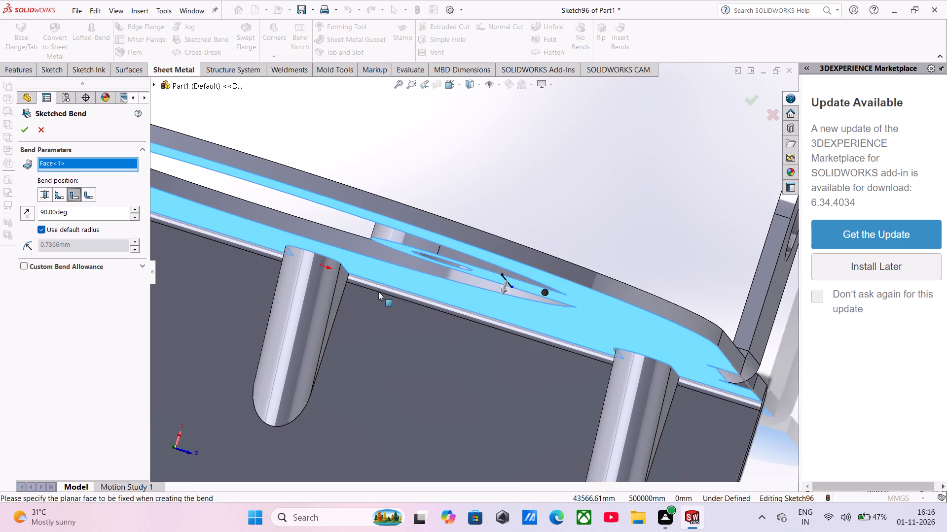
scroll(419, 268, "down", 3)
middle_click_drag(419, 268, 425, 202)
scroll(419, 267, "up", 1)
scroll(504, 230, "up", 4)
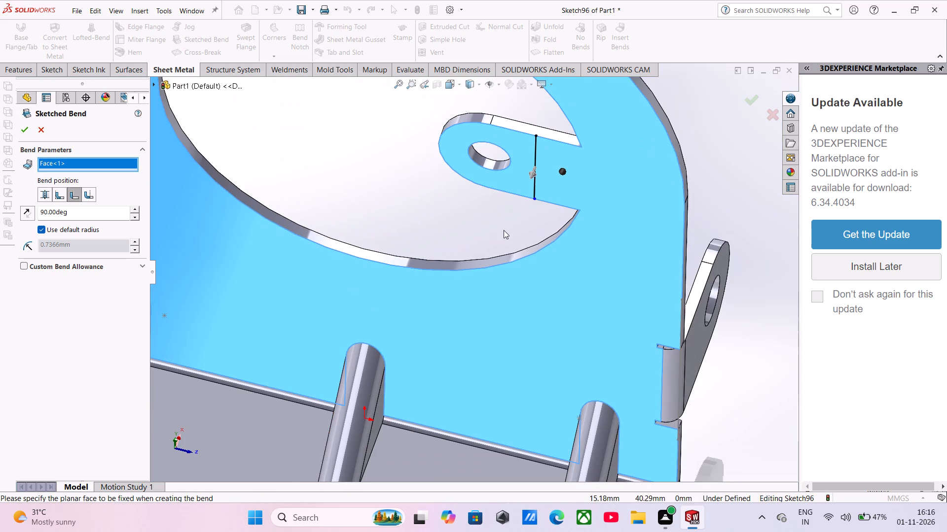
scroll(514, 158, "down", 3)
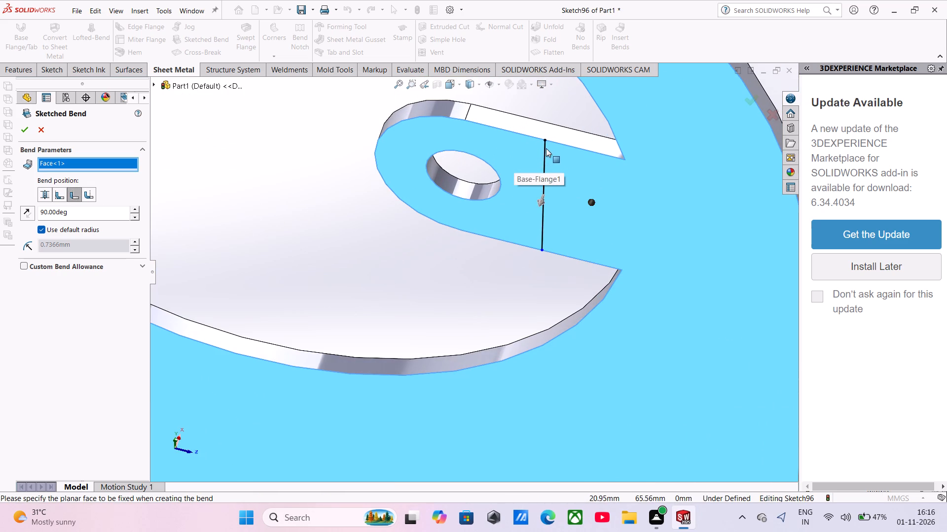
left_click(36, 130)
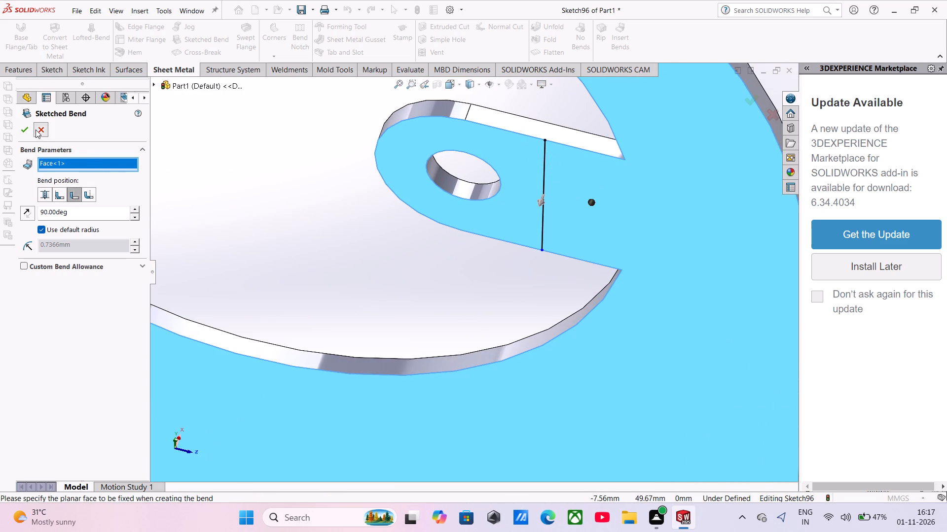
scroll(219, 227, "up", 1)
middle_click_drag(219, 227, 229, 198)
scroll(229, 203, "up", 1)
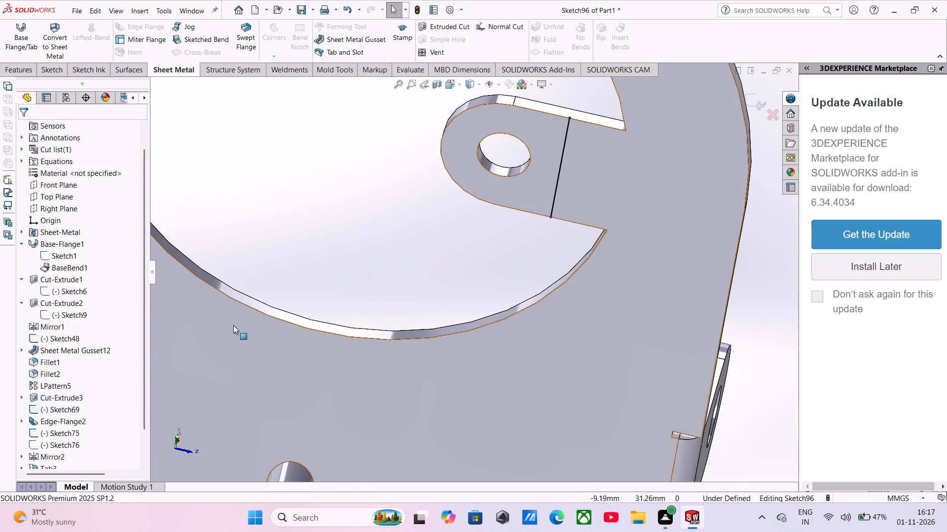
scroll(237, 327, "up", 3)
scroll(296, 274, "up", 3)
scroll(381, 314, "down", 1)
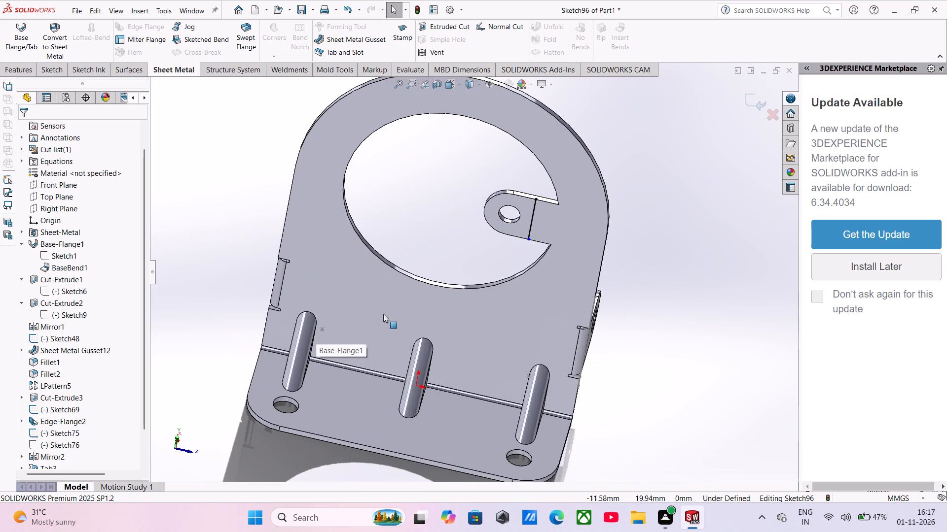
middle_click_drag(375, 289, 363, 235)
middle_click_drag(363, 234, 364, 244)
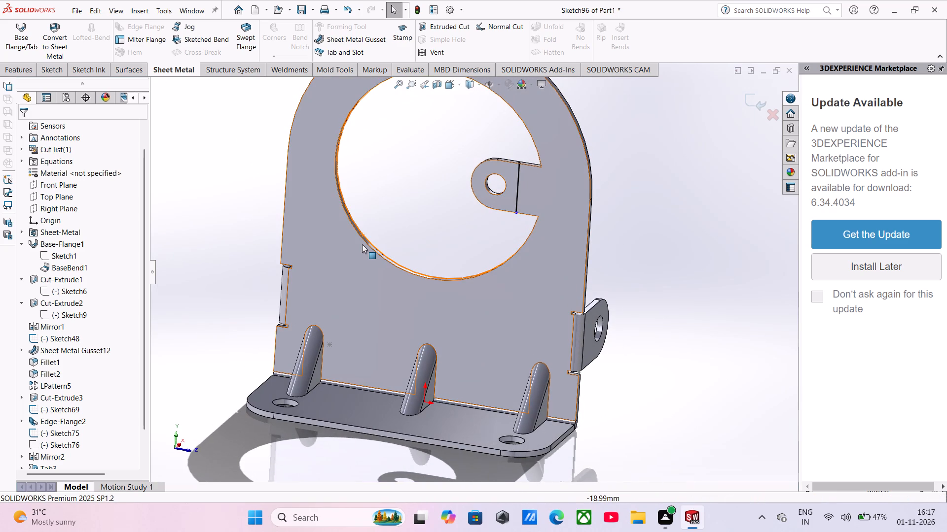
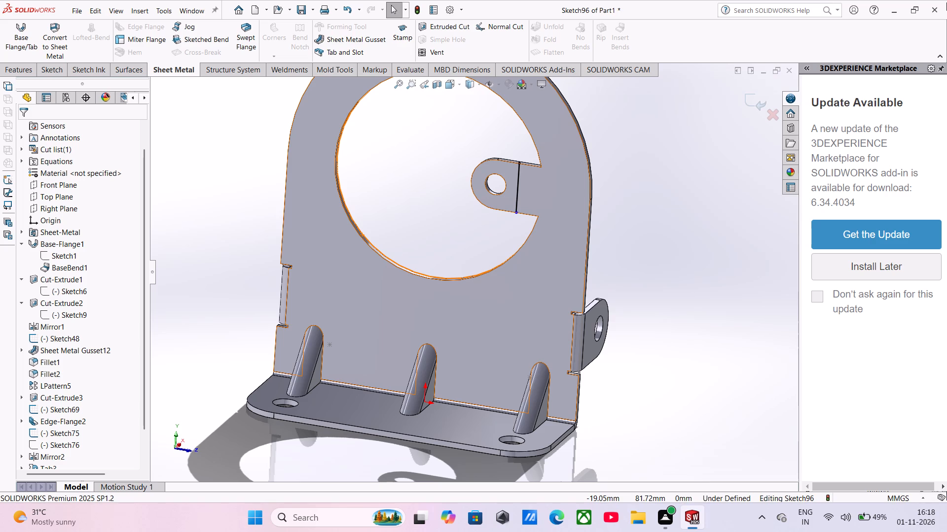
Start a Sketched Bend on the rounded tab's bend line, picking the large plate face beside the tab as the fixed face.
scroll(539, 158, "down", 4)
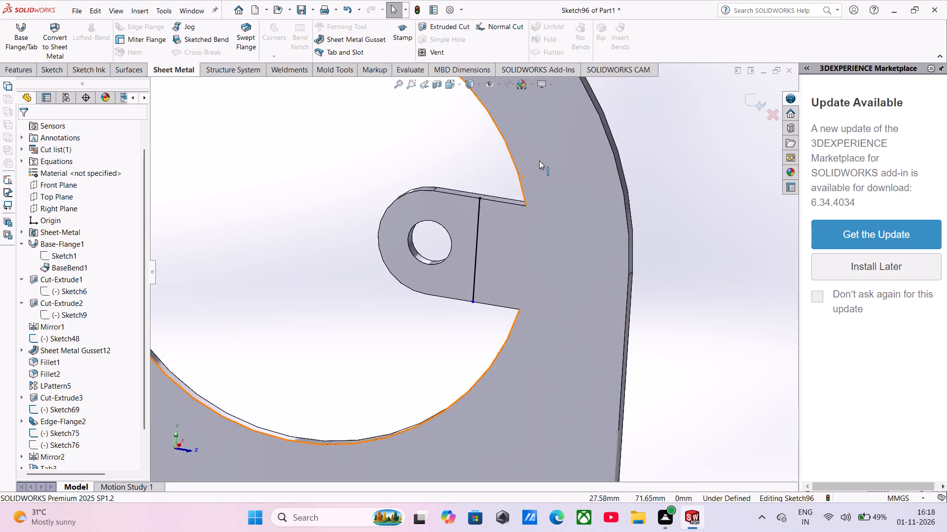
scroll(518, 172, "up", 6)
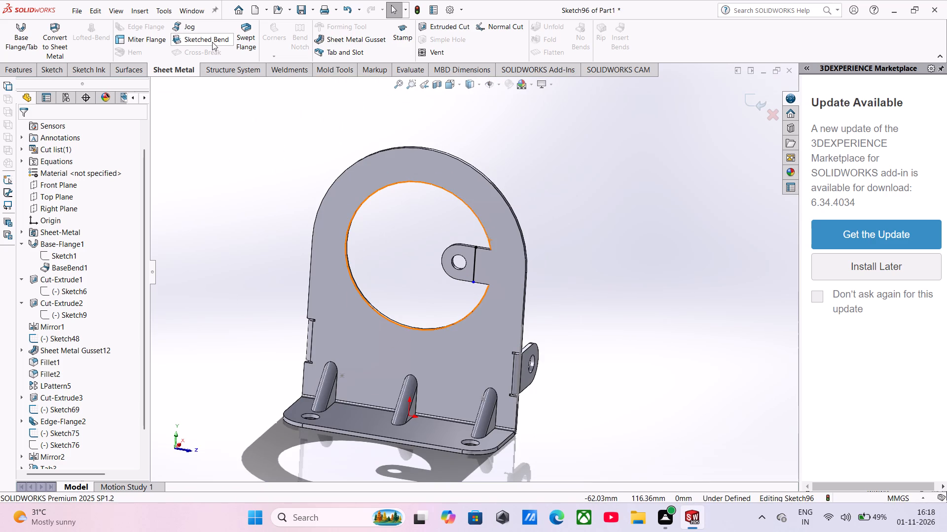
left_click(212, 42)
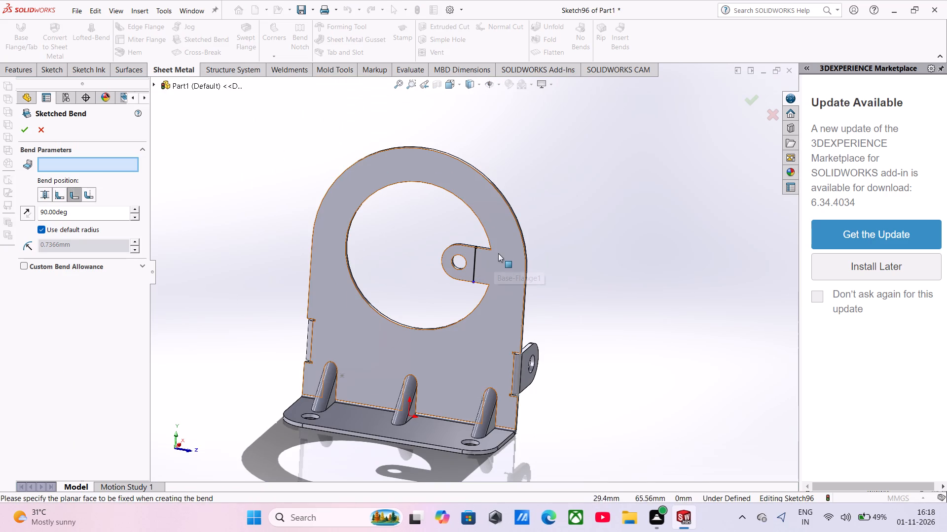
left_click(493, 233)
scroll(507, 303, "up", 1)
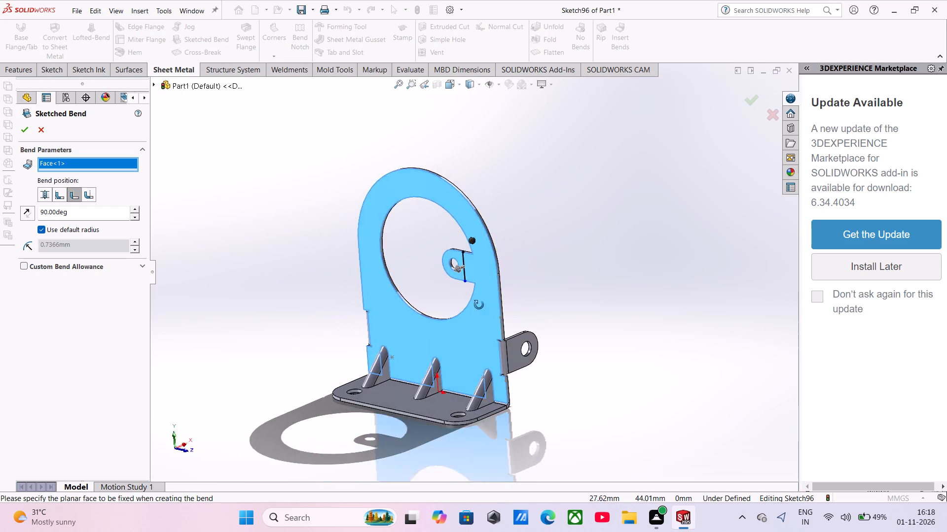
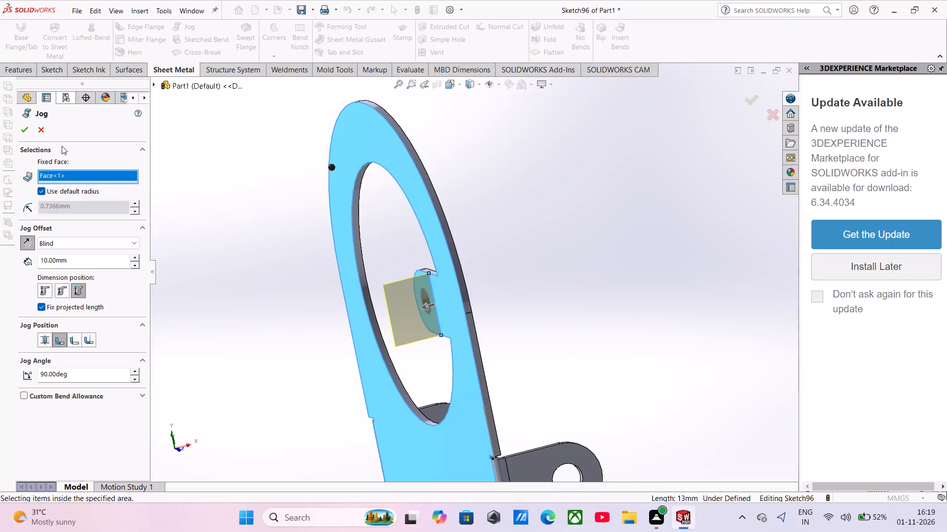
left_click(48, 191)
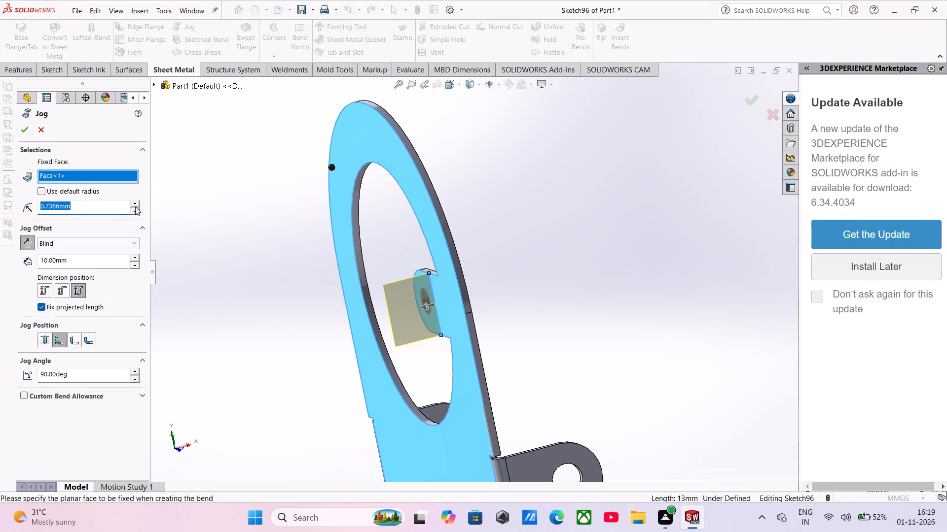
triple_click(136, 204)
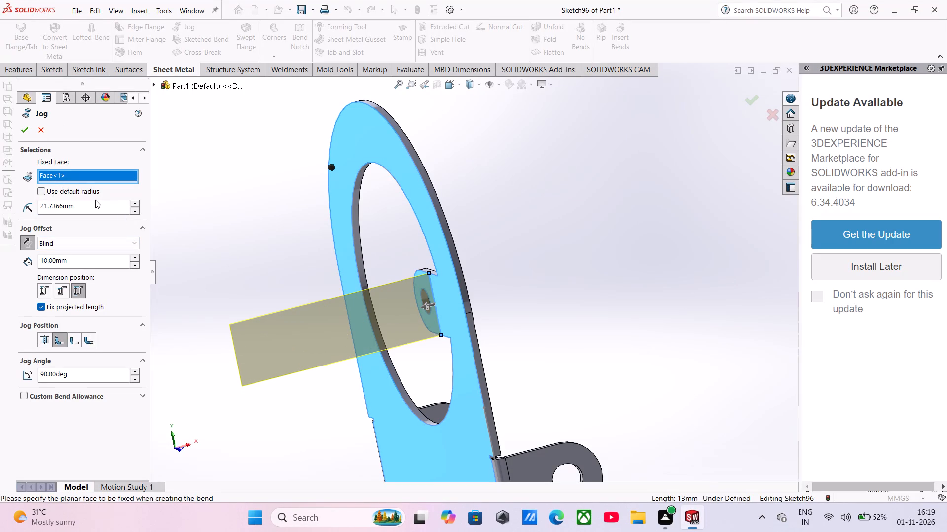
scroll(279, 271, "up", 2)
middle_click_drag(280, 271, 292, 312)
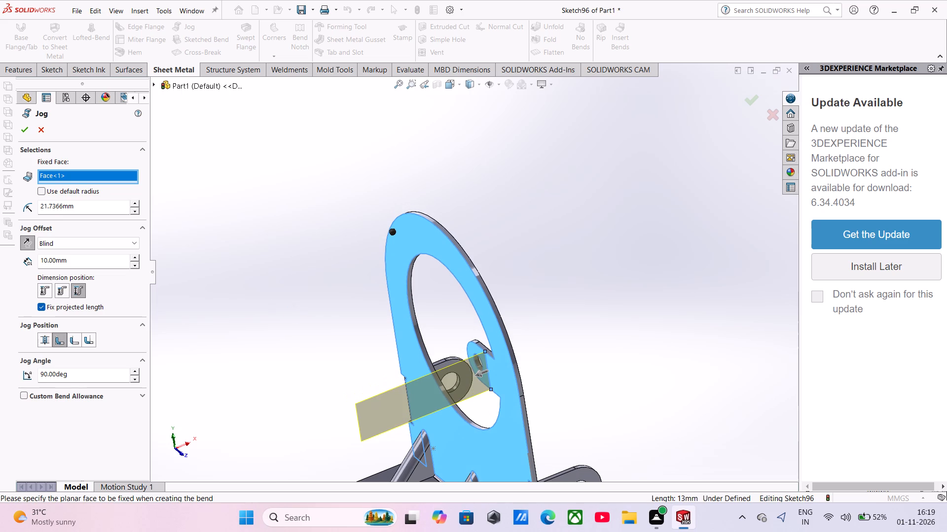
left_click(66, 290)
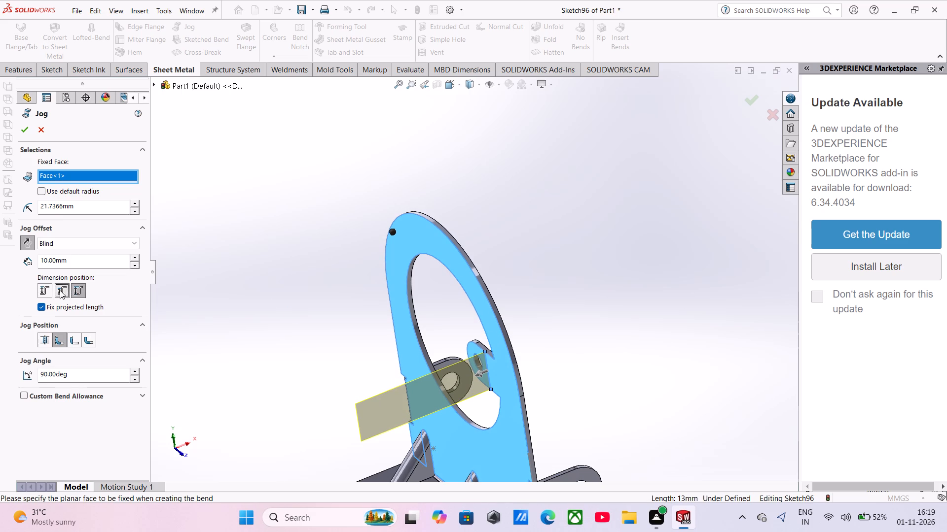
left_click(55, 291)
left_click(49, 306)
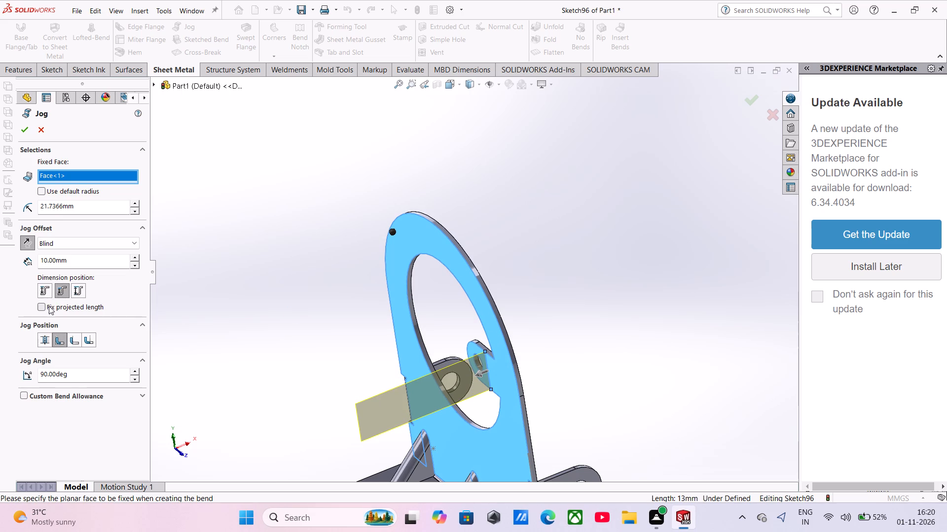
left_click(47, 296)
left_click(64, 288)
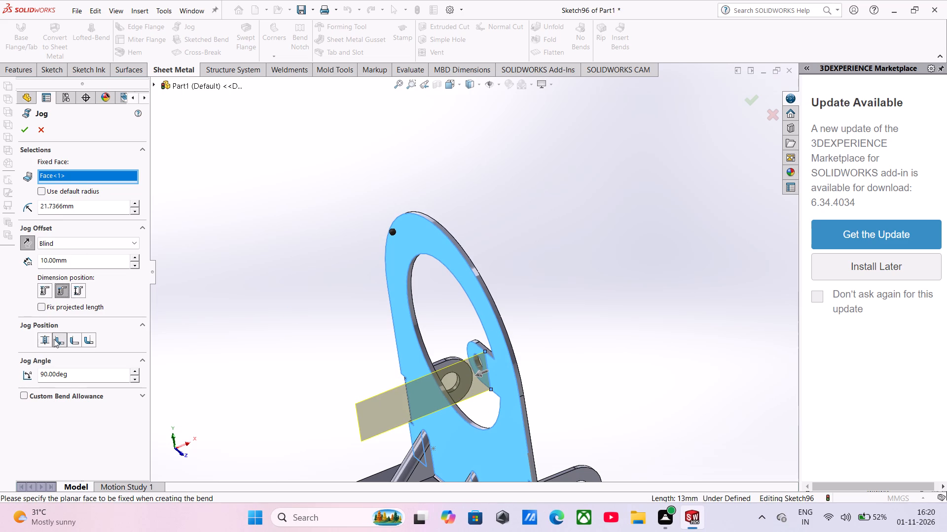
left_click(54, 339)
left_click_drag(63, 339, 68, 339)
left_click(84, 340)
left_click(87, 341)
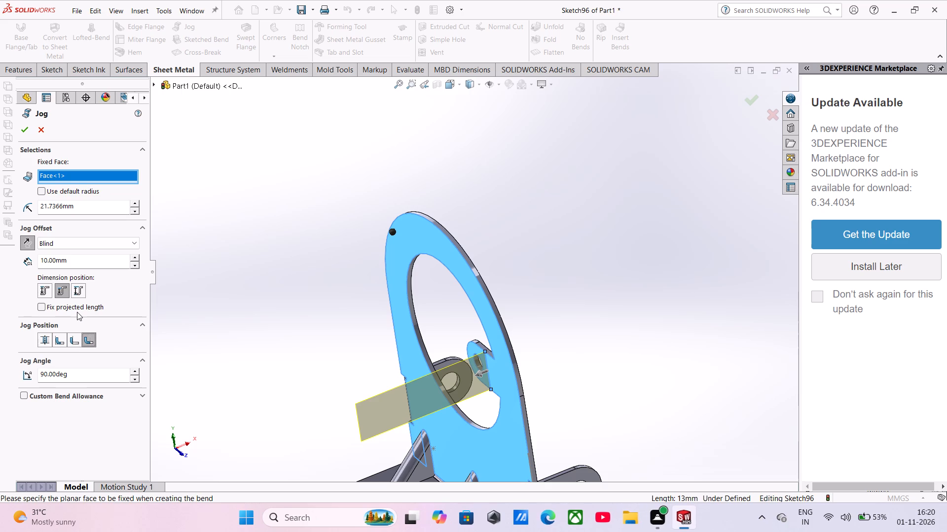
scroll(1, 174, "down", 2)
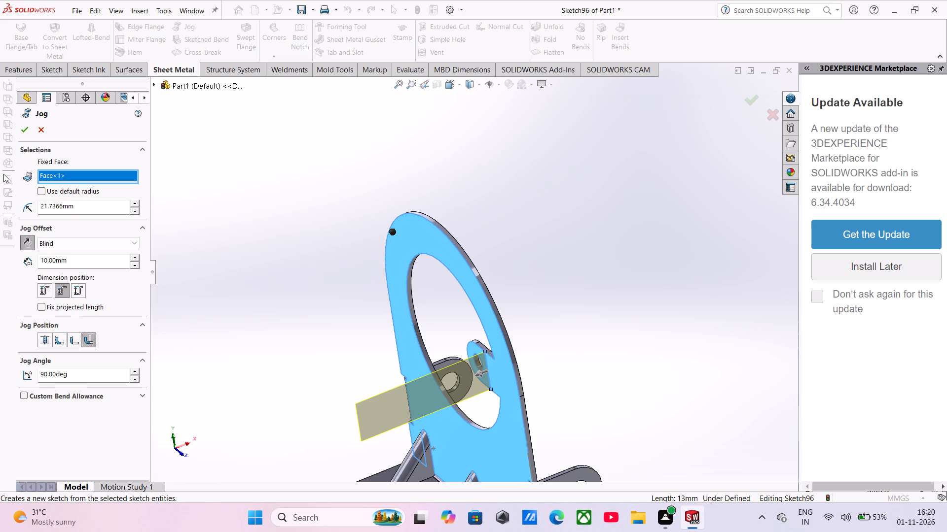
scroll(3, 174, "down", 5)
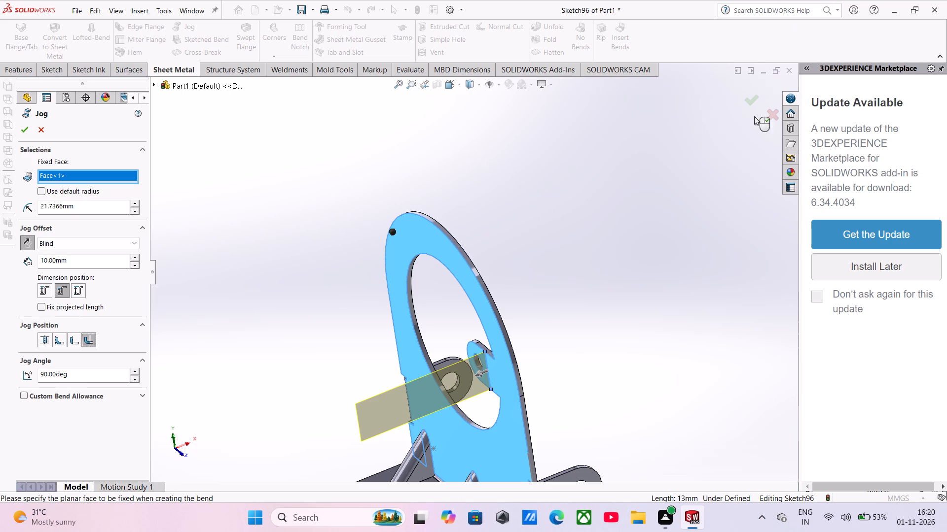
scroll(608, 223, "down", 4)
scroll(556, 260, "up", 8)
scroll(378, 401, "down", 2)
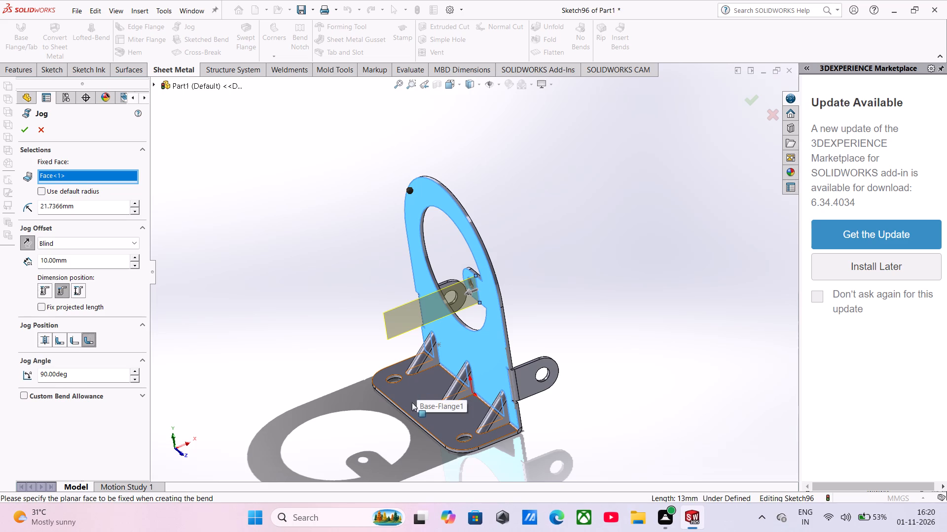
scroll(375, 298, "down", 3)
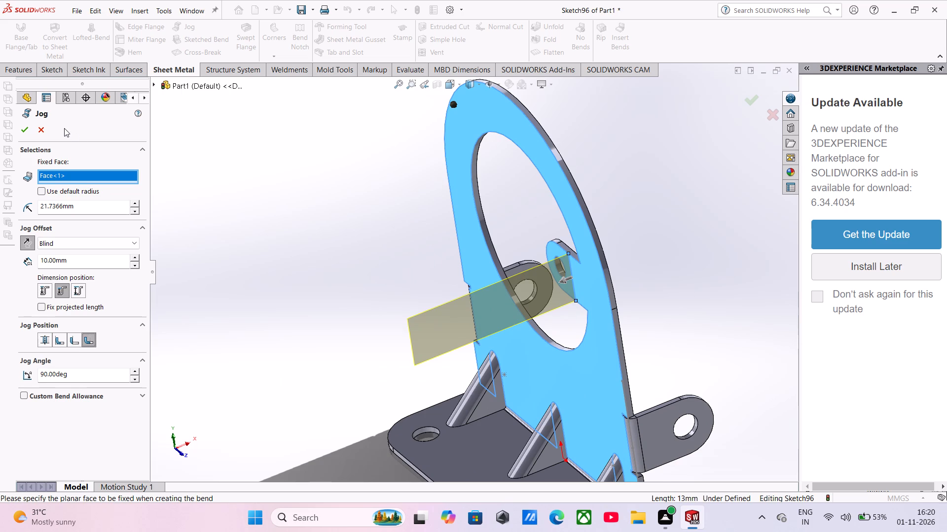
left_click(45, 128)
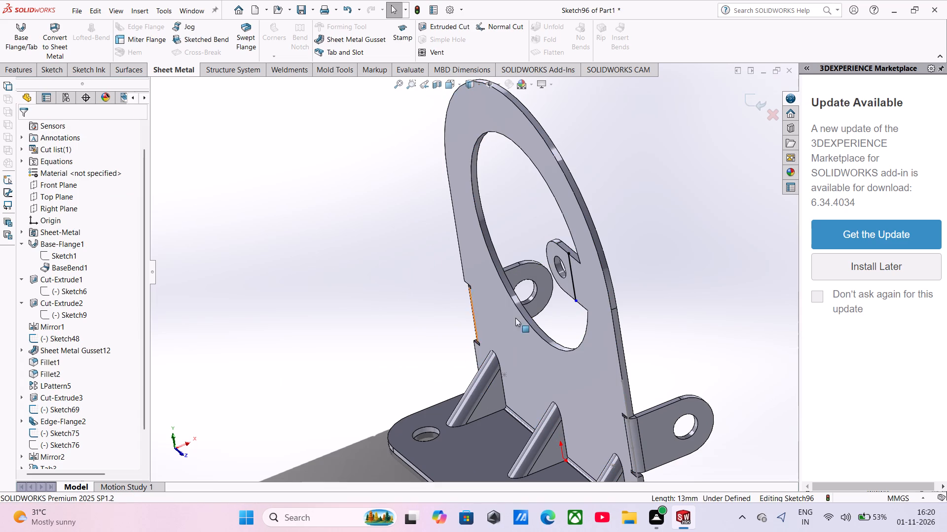
Exit the sketch that holds the rounded tab's bend line.
middle_click_drag(523, 318, 531, 265)
scroll(603, 193, "down", 7)
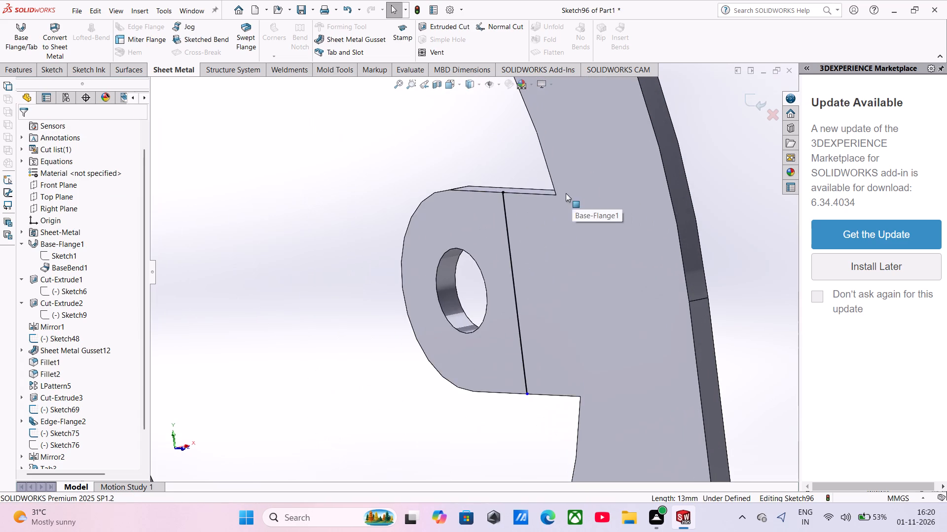
scroll(553, 239, "up", 1)
middle_click_drag(553, 239, 570, 235)
scroll(576, 239, "up", 4)
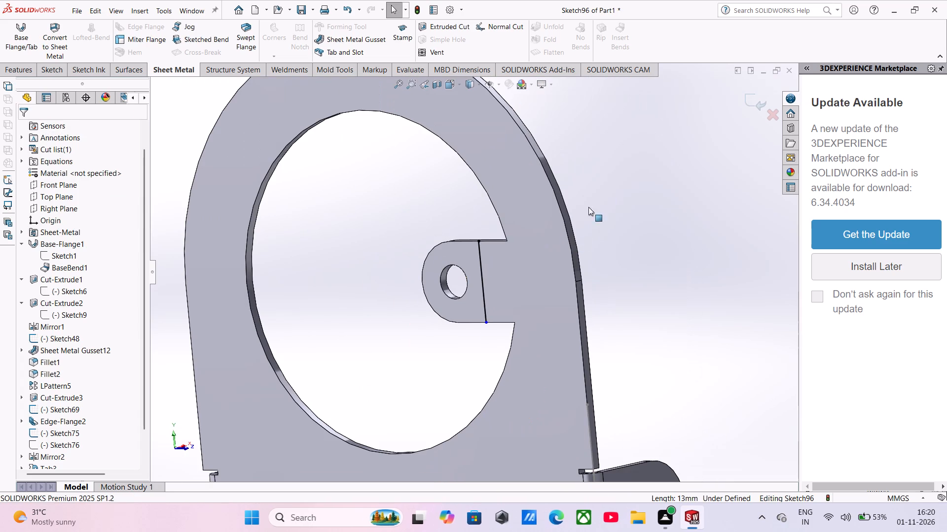
left_click(752, 99)
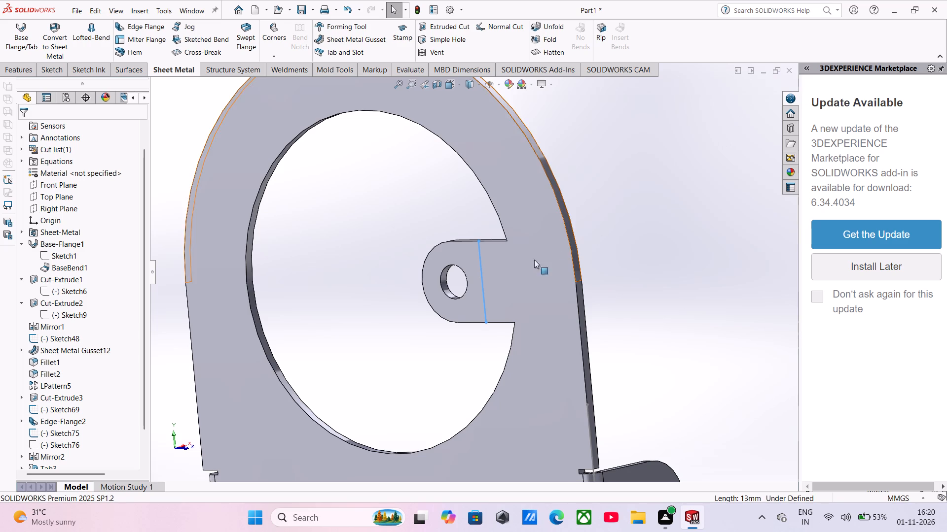
Start a new sketch on the large plate face that carries the rounded tab.
left_click(527, 262)
left_click(567, 231)
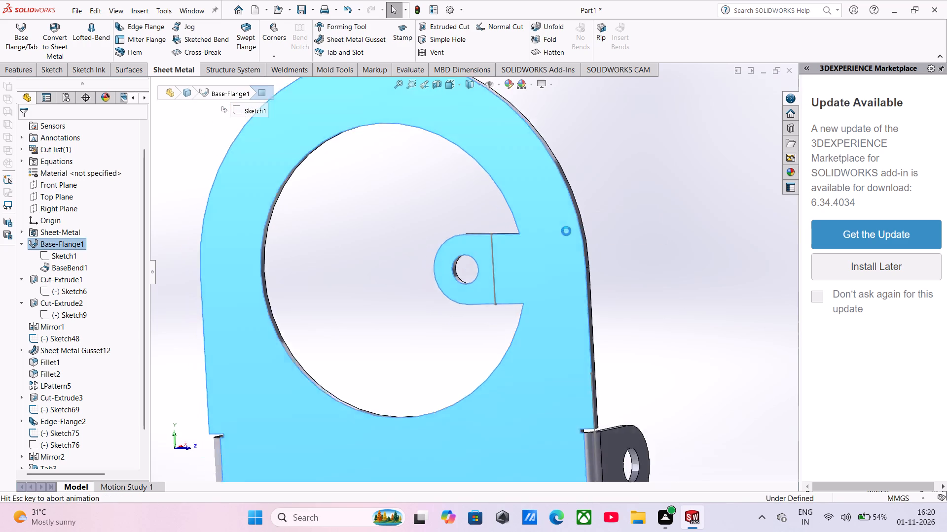
left_click(492, 227)
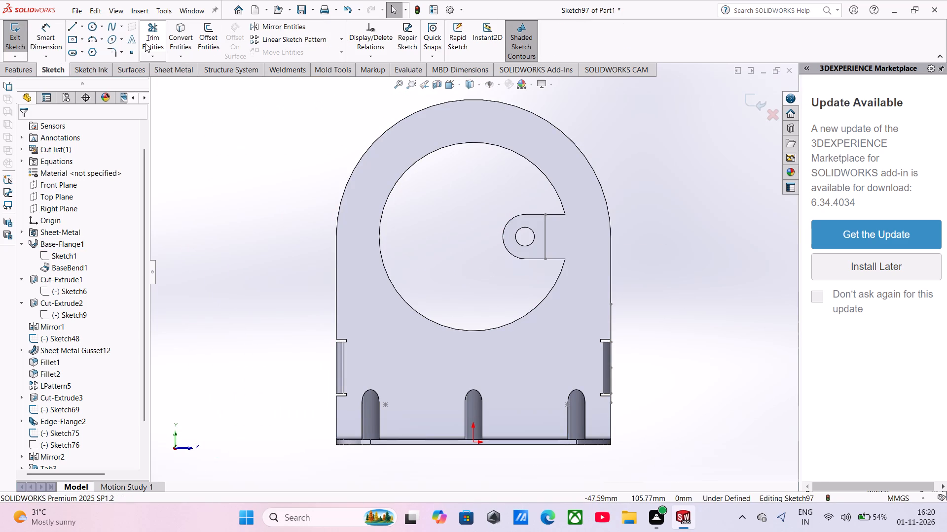
left_click(175, 71)
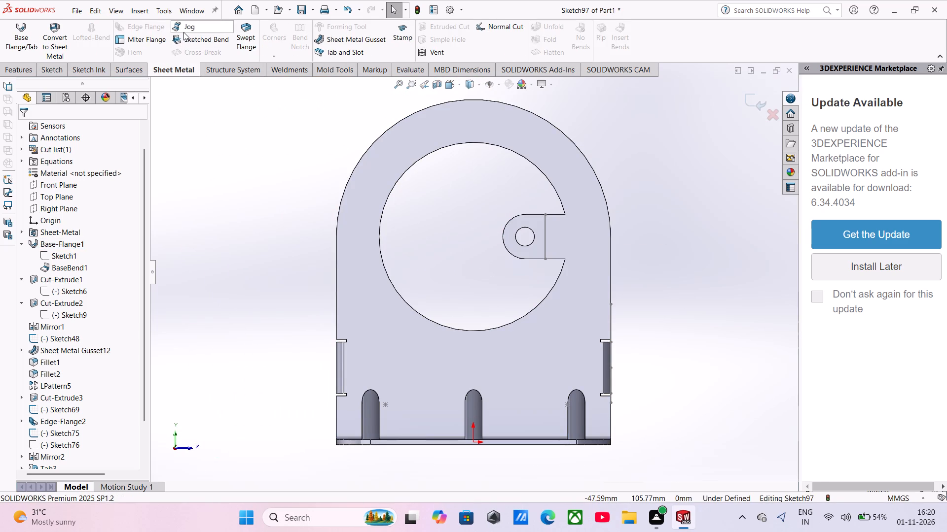
left_click(183, 32)
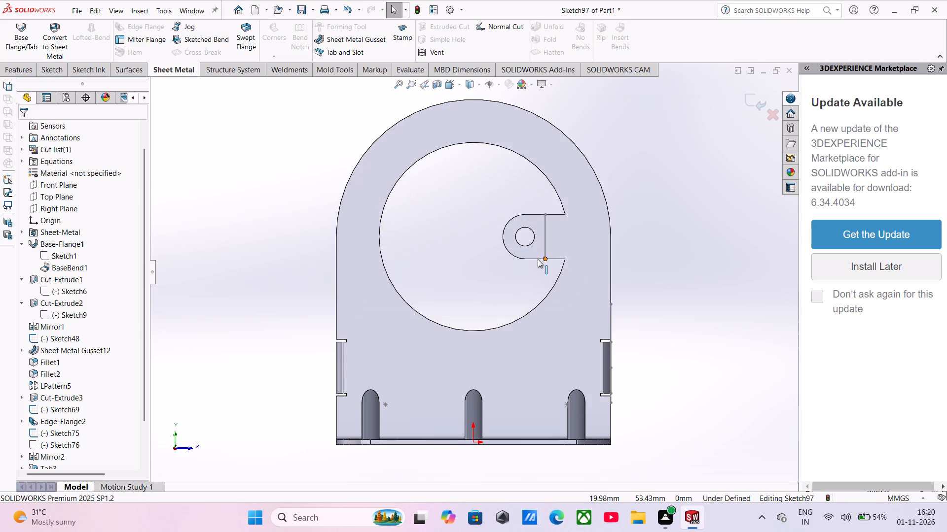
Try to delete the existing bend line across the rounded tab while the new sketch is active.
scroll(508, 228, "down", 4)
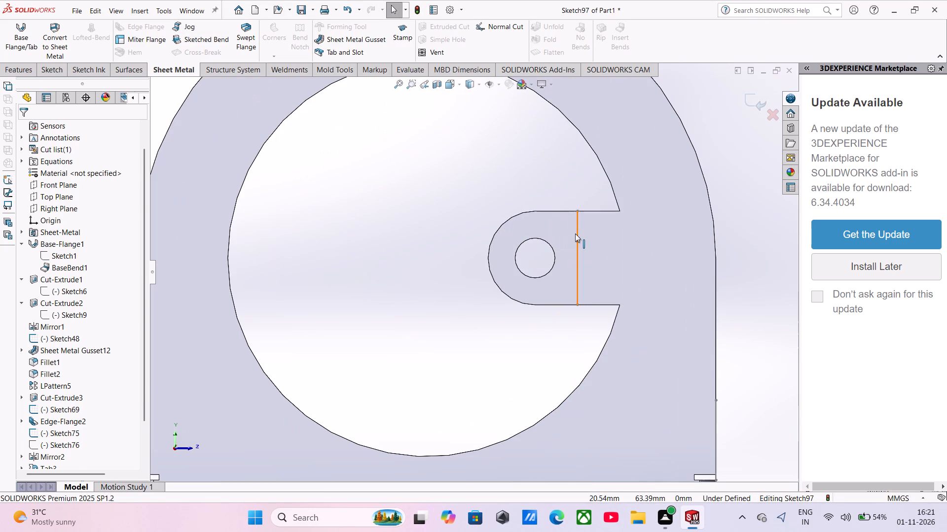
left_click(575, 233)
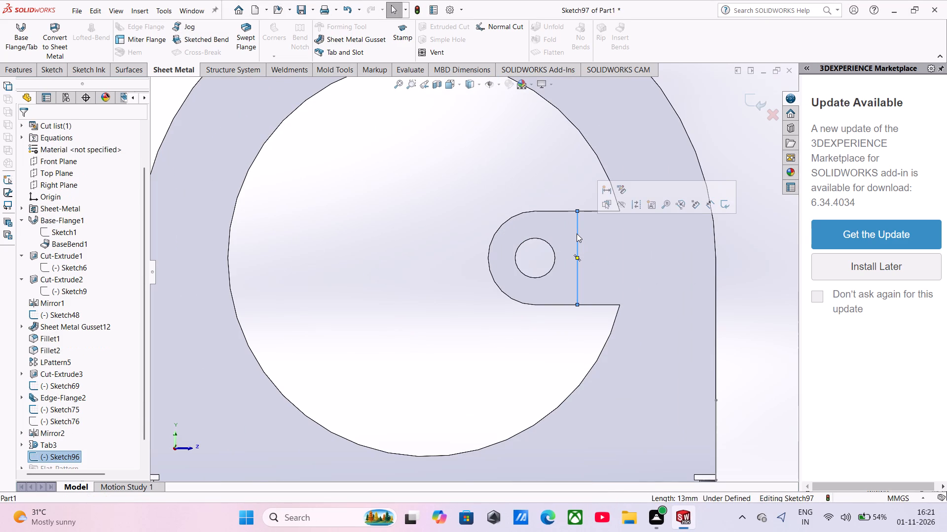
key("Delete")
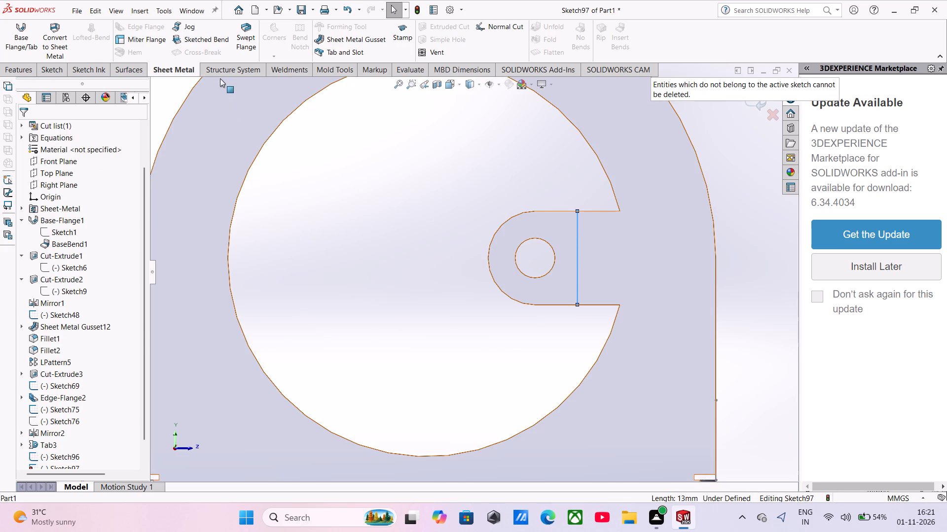
Draw a vertical line about 13 mm long across the rounded tab, edge to edge over the existing bend line.
left_click(63, 68)
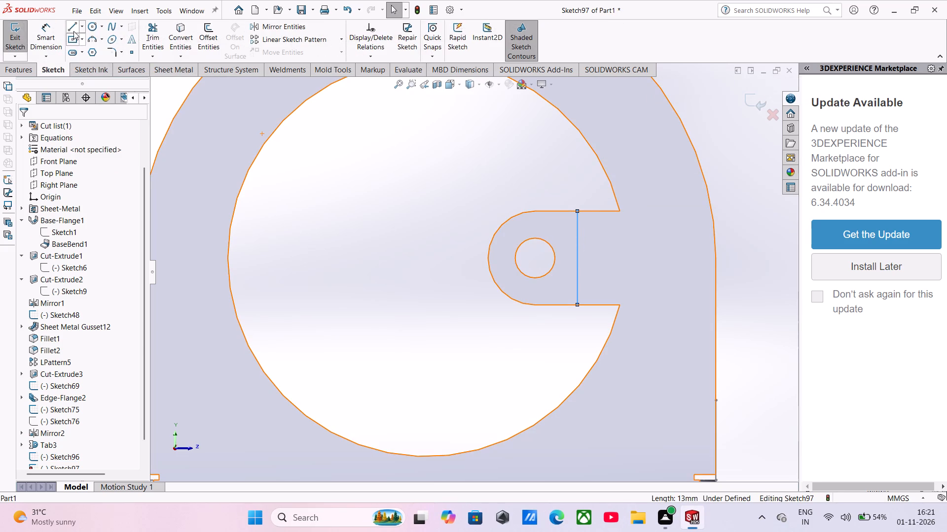
left_click(73, 31)
left_click(576, 211)
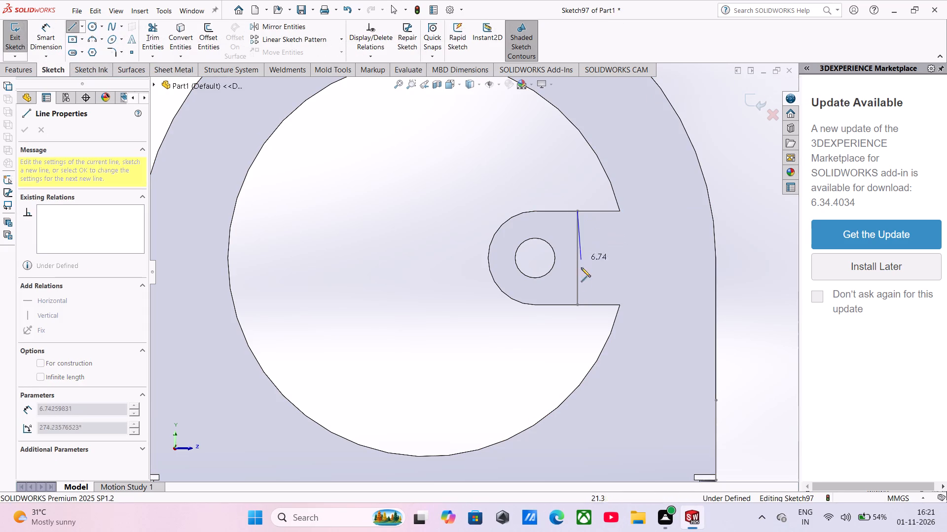
left_click(580, 306)
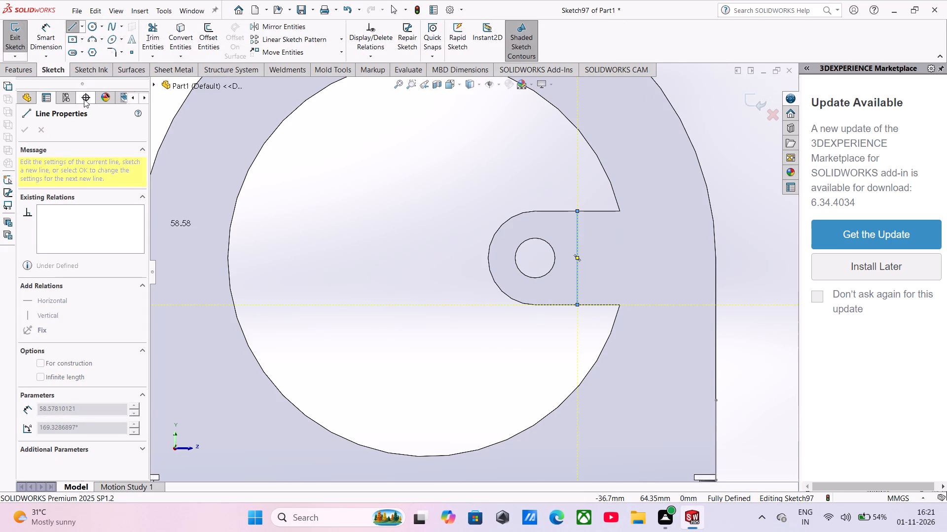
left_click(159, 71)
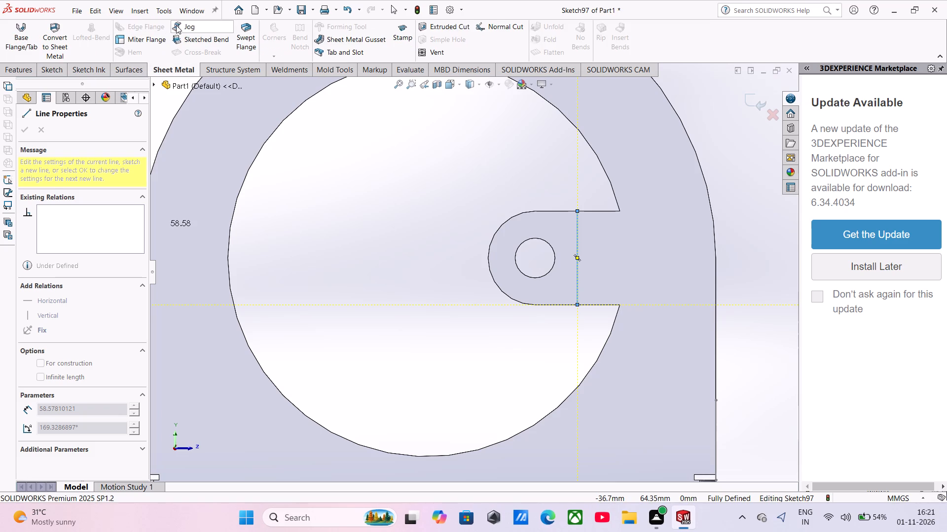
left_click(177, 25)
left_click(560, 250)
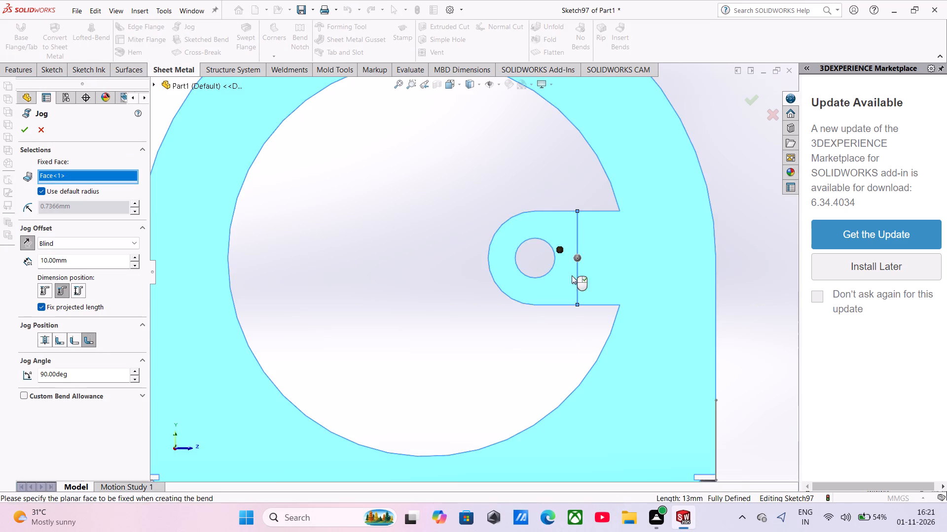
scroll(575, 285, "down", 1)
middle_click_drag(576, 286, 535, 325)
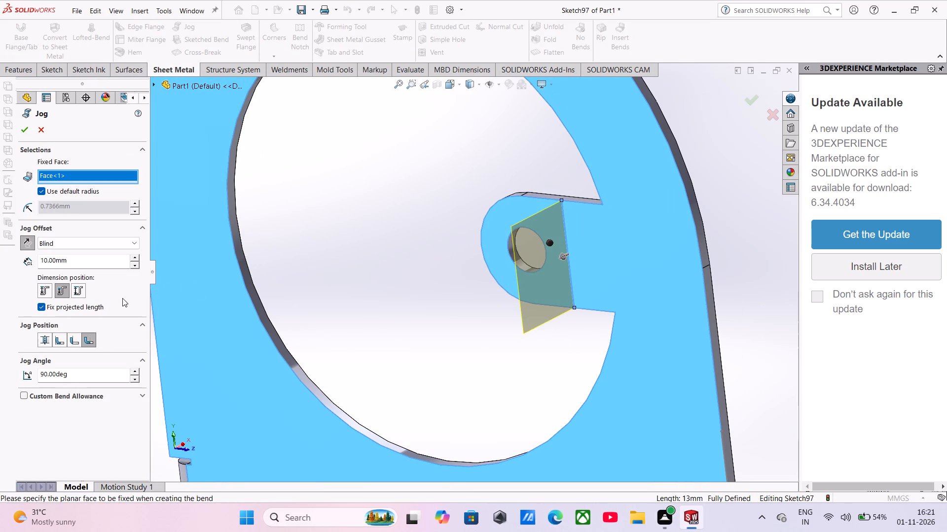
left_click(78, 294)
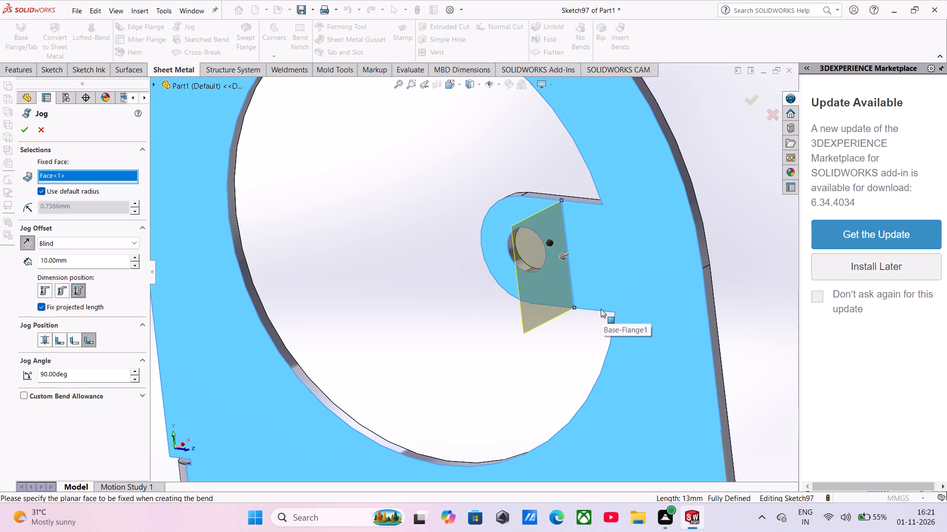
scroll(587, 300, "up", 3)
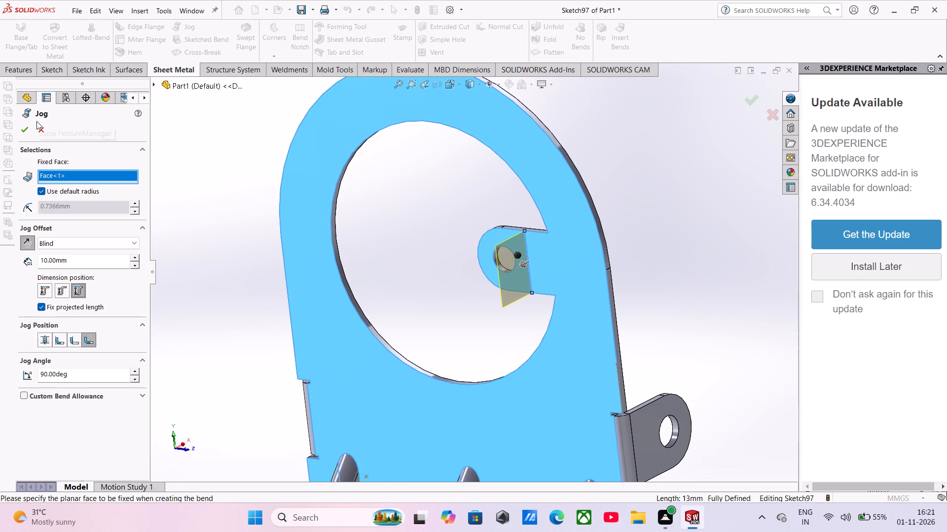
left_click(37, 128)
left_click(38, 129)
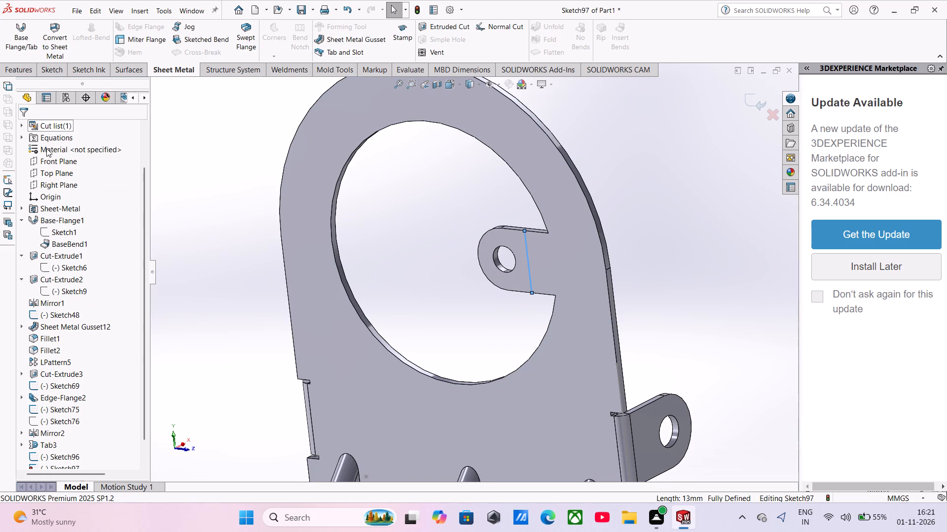
Exit the sketch that holds the newly drawn bend line across the rounded tab.
scroll(0, 419, "down", 7)
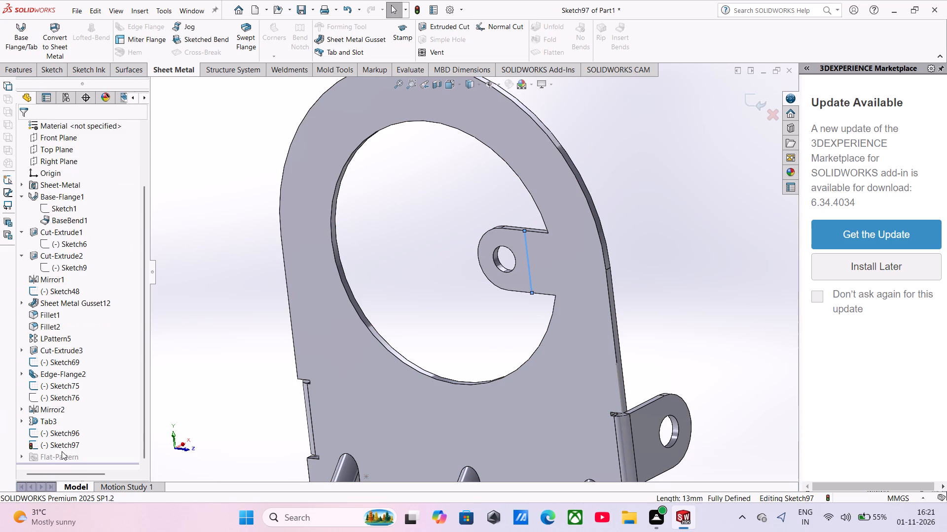
scroll(62, 451, "down", 2)
left_click(59, 448)
right_click(60, 449)
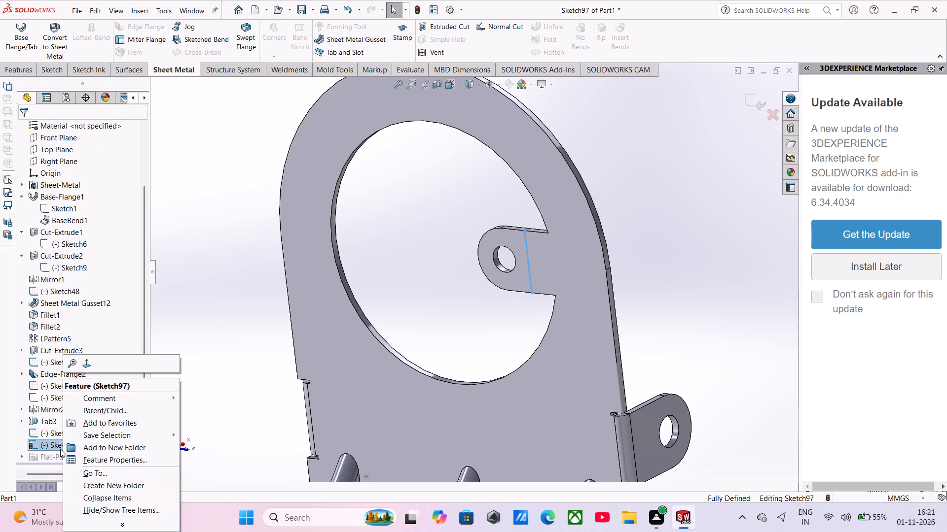
left_click(752, 97)
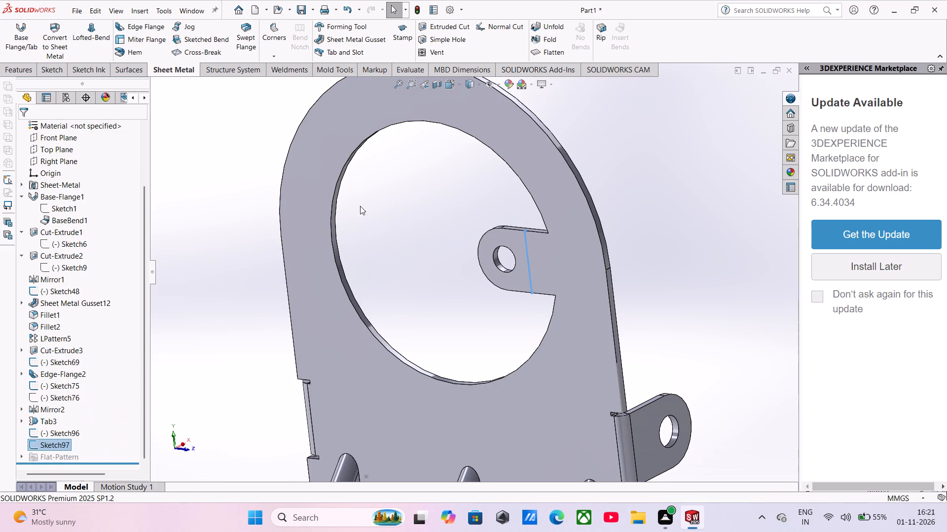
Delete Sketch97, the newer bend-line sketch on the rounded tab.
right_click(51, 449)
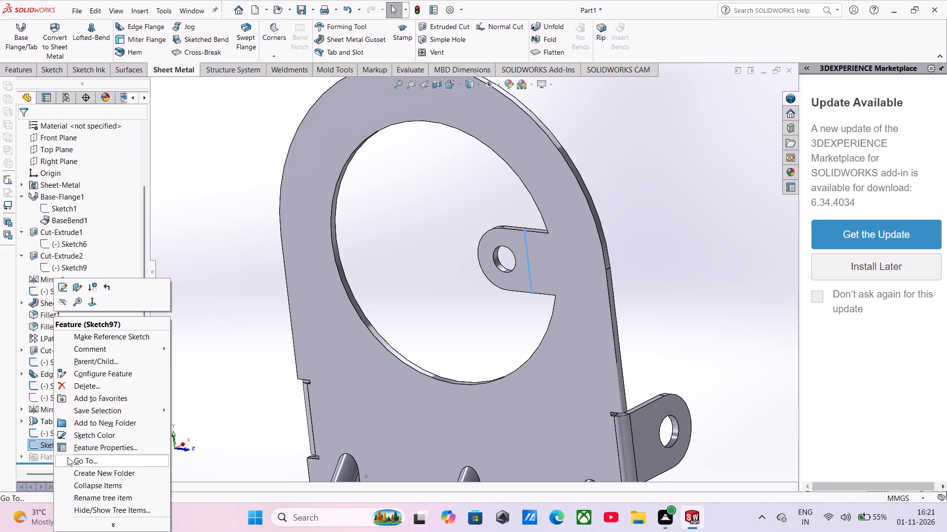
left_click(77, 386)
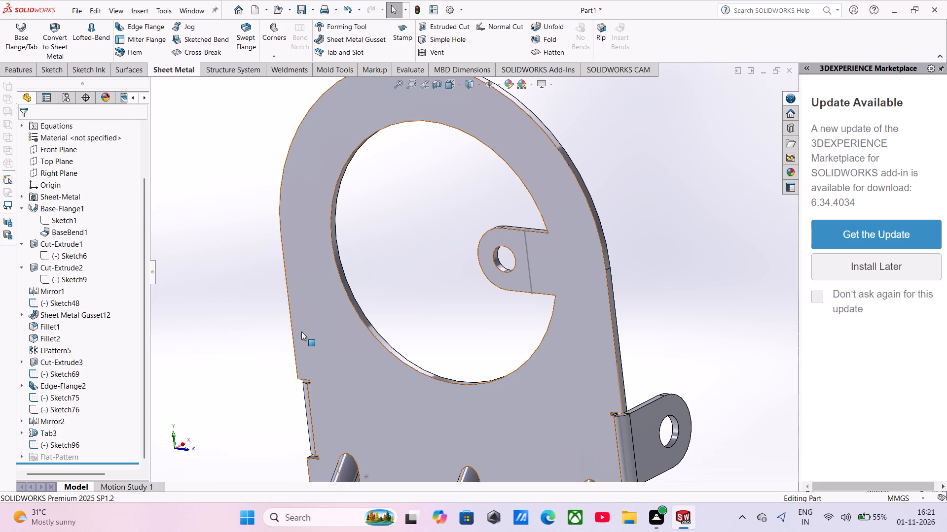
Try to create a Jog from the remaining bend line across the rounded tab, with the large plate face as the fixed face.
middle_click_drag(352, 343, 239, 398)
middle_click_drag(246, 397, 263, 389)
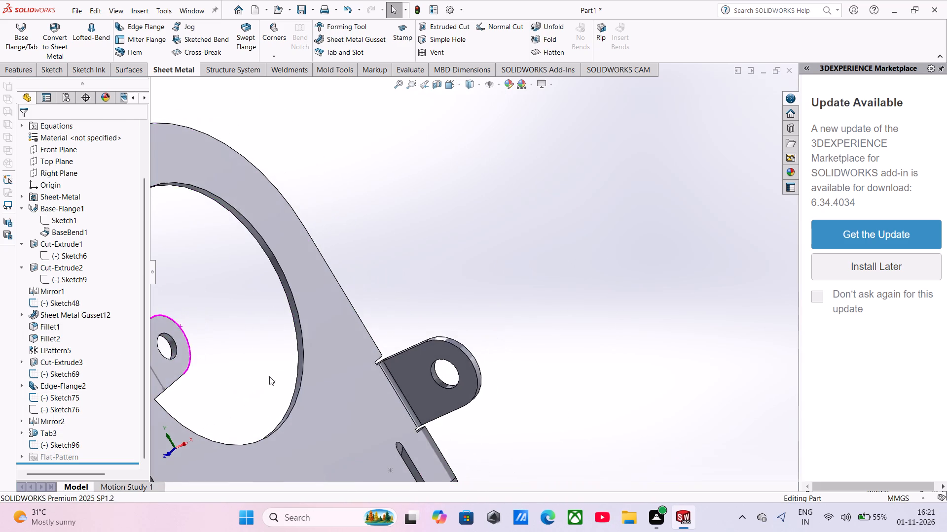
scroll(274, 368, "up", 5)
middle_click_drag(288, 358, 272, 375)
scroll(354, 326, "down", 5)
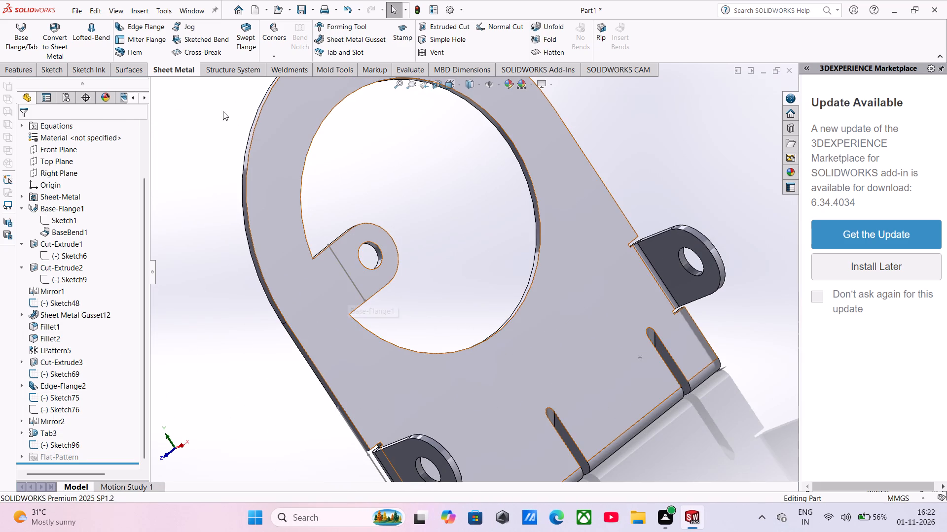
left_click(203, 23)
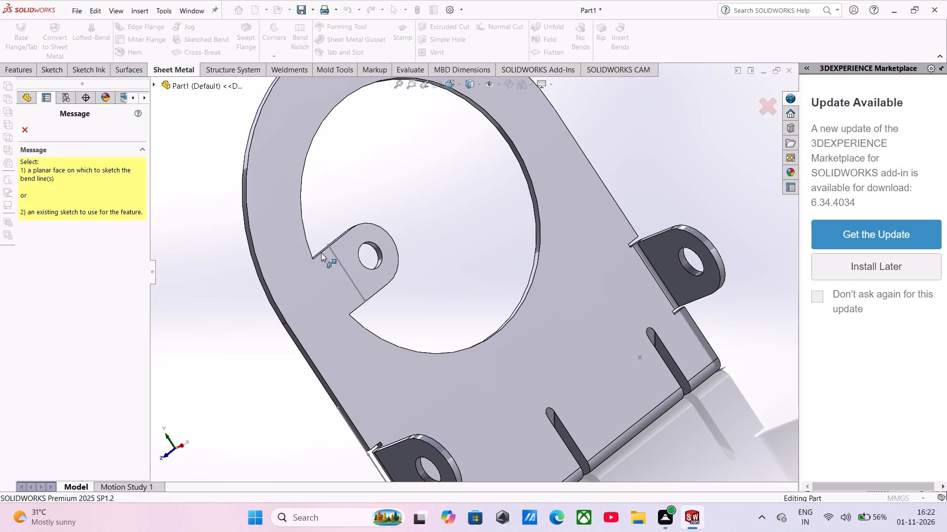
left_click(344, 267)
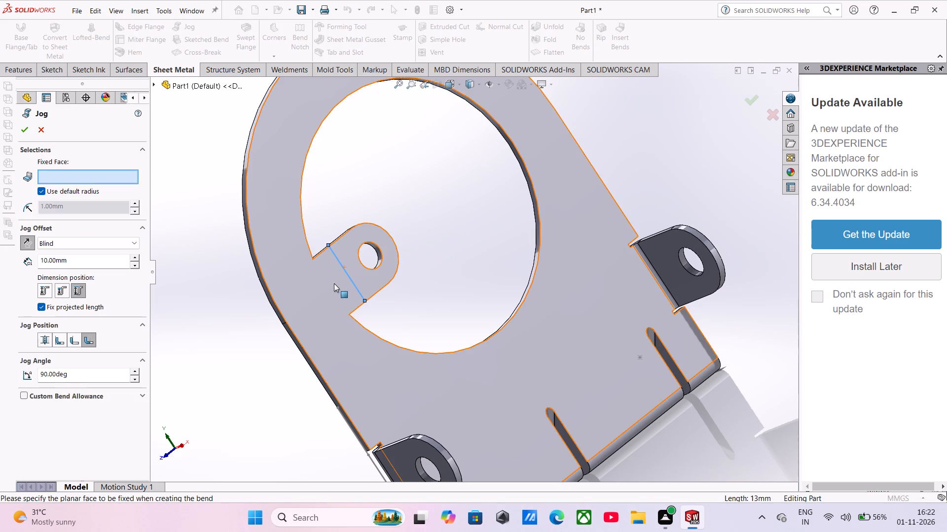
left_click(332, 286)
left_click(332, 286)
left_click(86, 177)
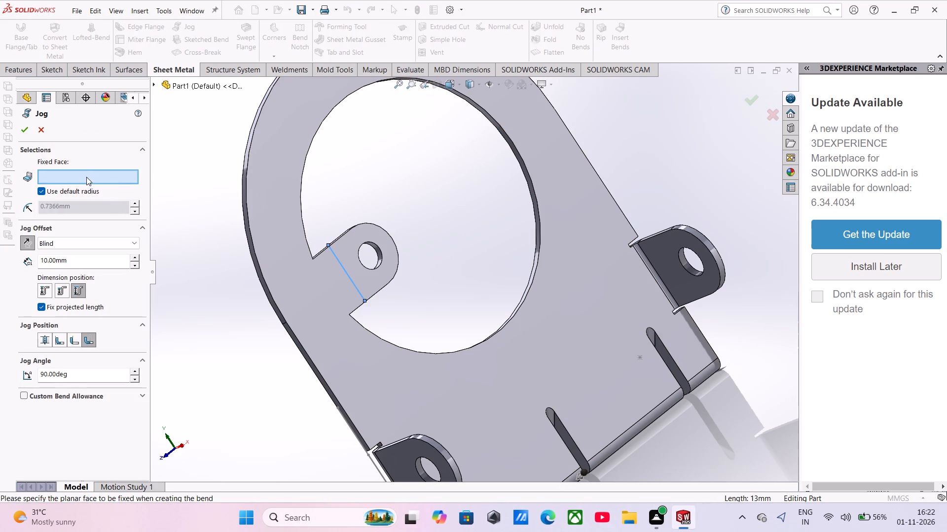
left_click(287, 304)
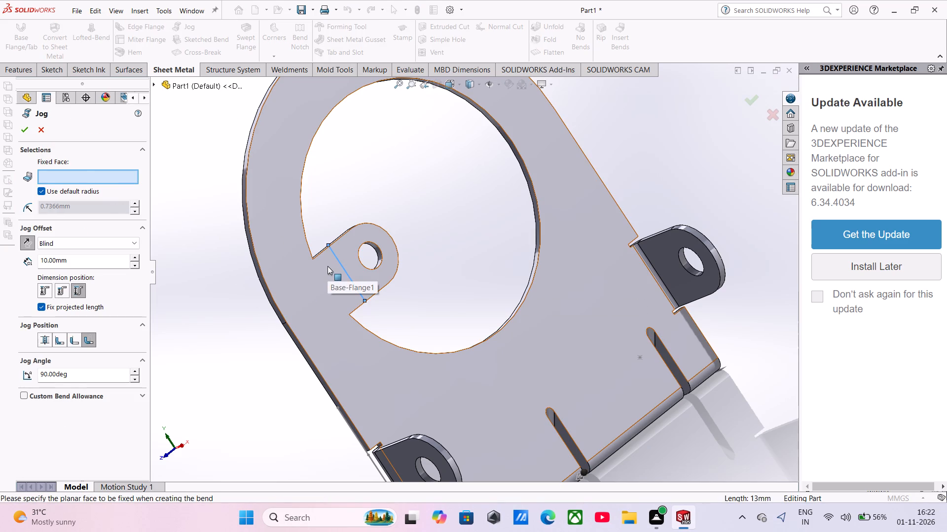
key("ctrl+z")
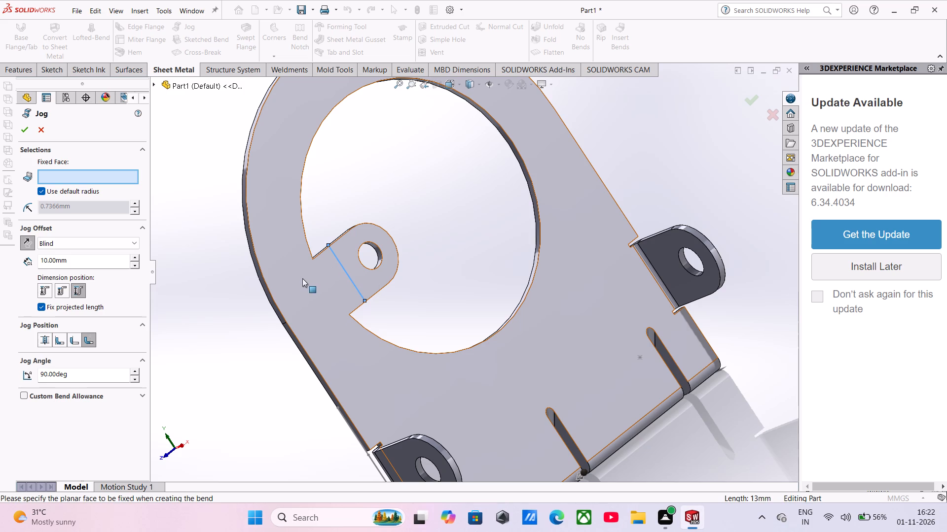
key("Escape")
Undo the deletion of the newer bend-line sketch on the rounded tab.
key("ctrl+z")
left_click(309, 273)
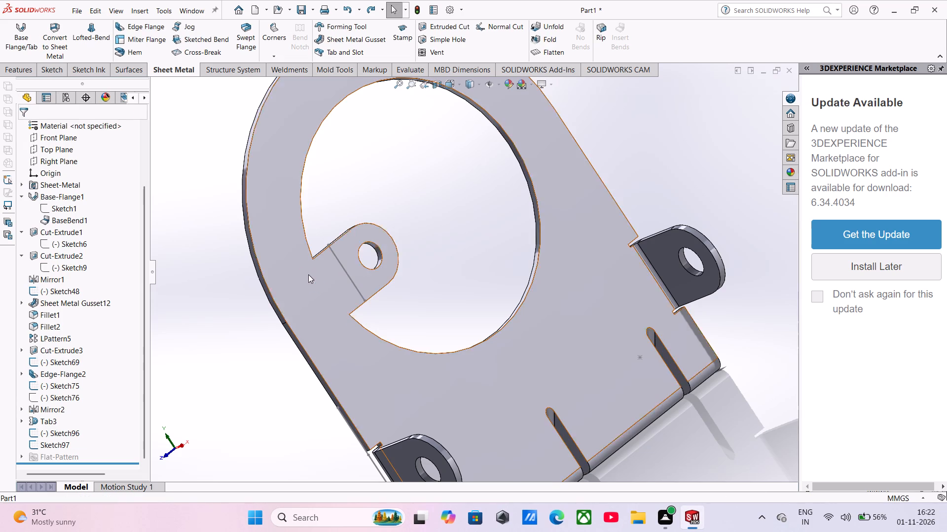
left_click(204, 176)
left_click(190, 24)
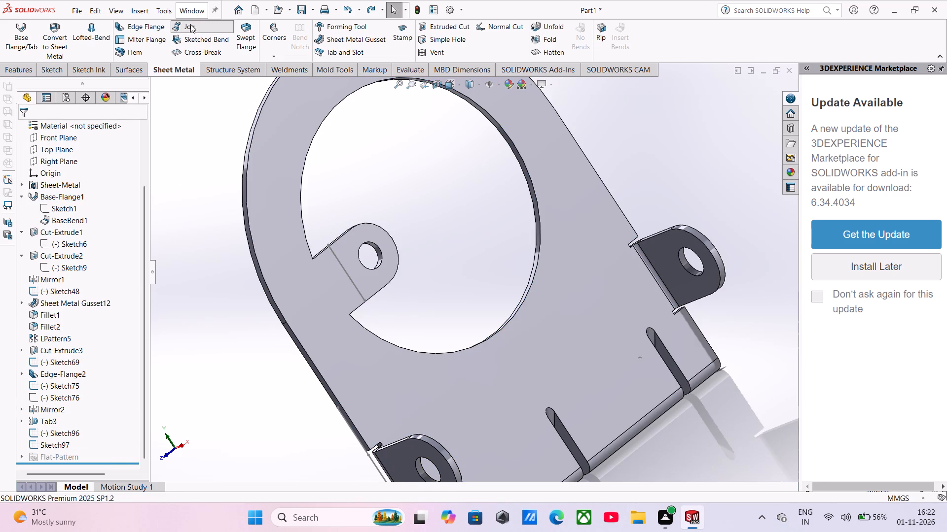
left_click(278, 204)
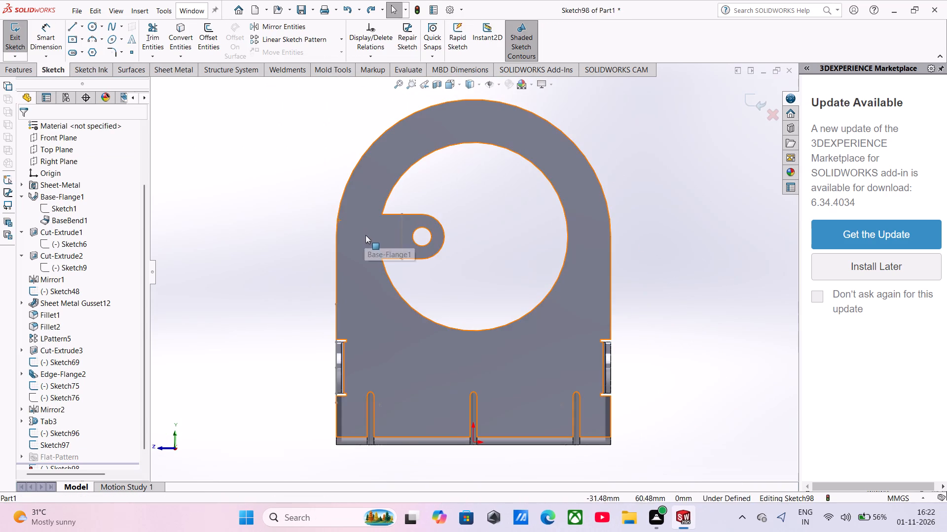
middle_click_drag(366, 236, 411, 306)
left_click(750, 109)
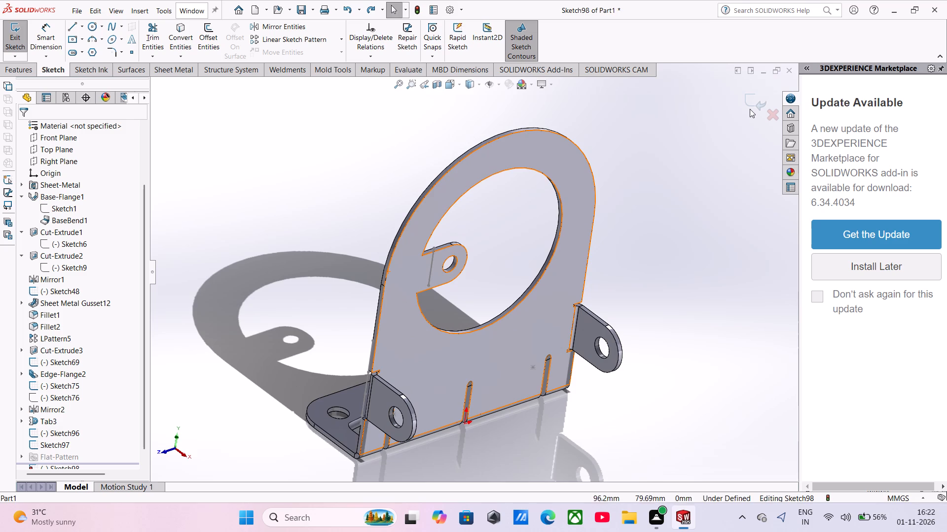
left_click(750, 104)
Delete both overlapping bend-line sketches on the rounded tab, Sketch97 and Sketch96.
scroll(496, 228, "down", 3)
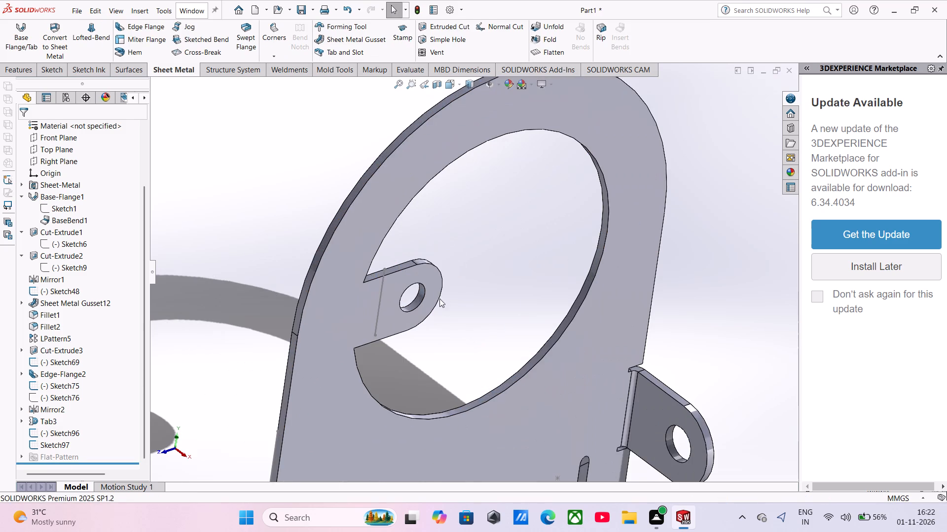
middle_click_drag(439, 299, 402, 240)
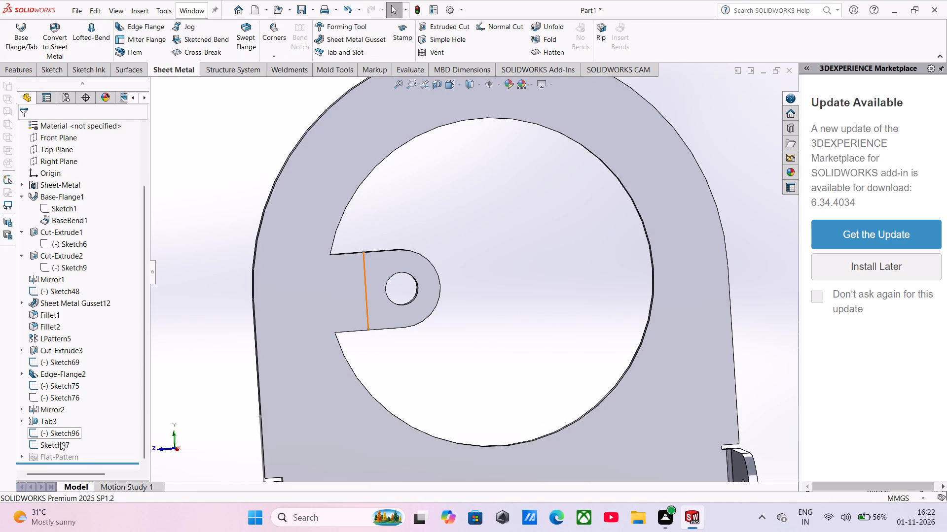
right_click(60, 442)
left_click(95, 391)
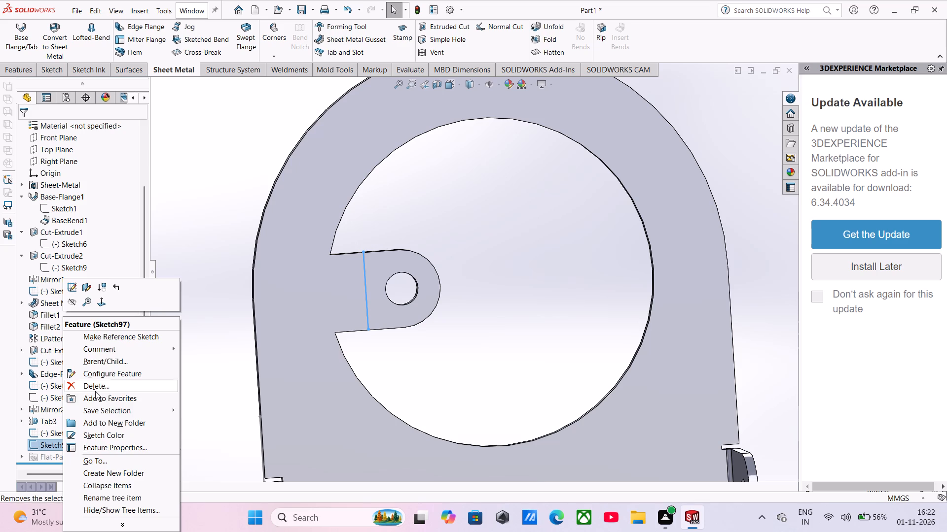
middle_click_drag(356, 309, 361, 417)
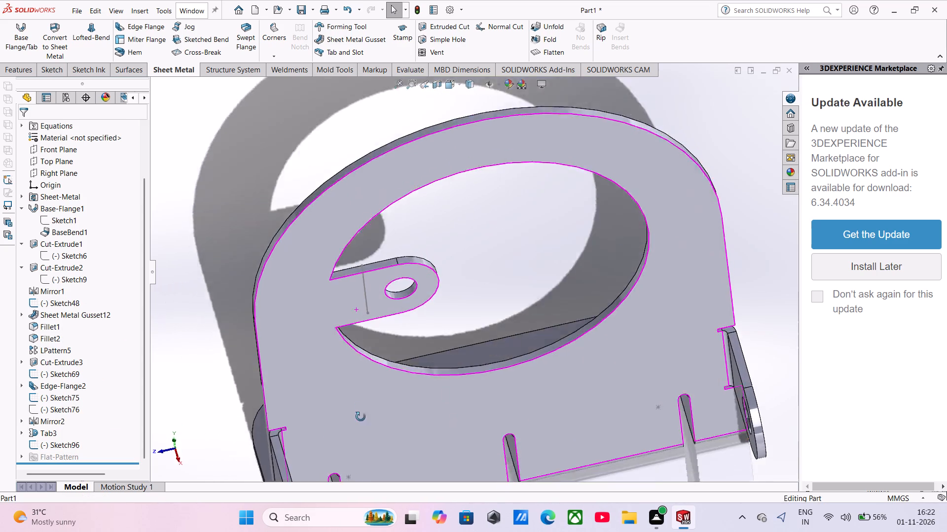
middle_click_drag(361, 417, 396, 503)
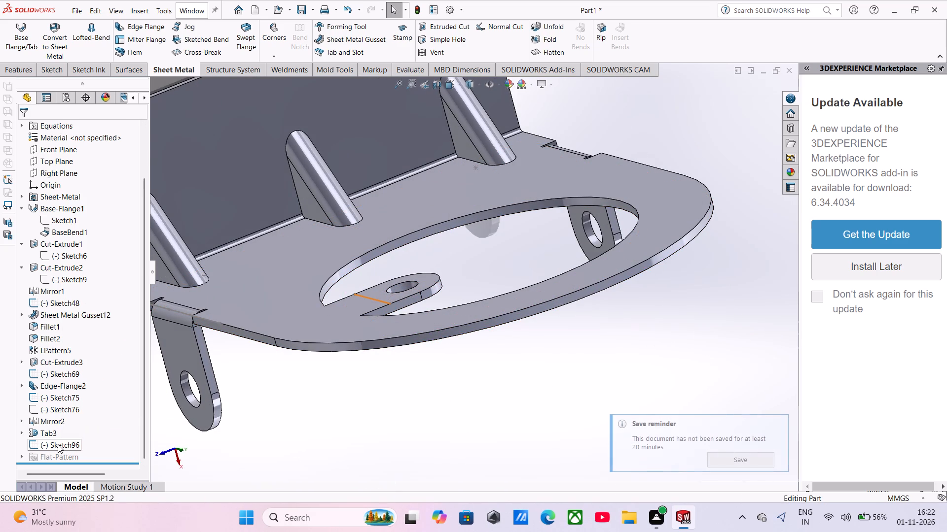
left_click(58, 444)
right_click(58, 444)
left_click(87, 387)
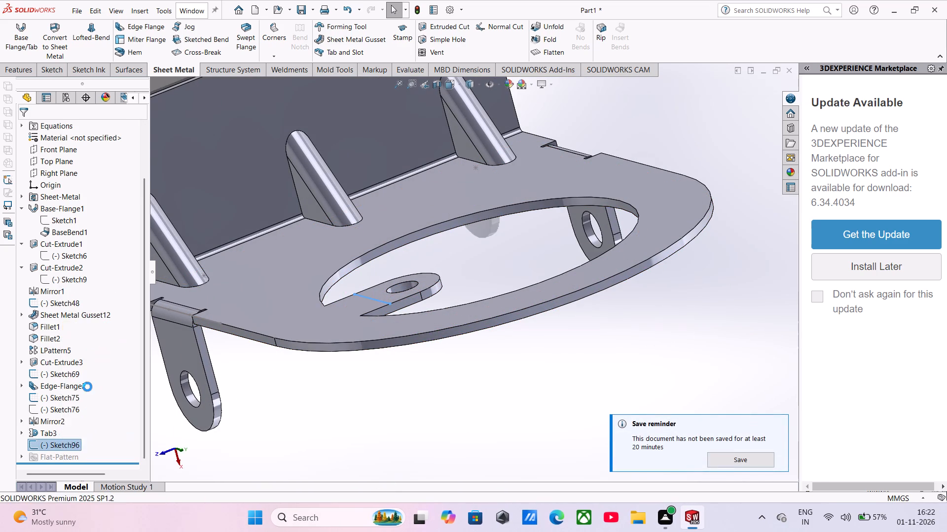
Sketch a vertical line 13 mm long on the large plate face, joining the two inner corners at the rounded tab's root.
middle_click_drag(324, 328, 264, 164)
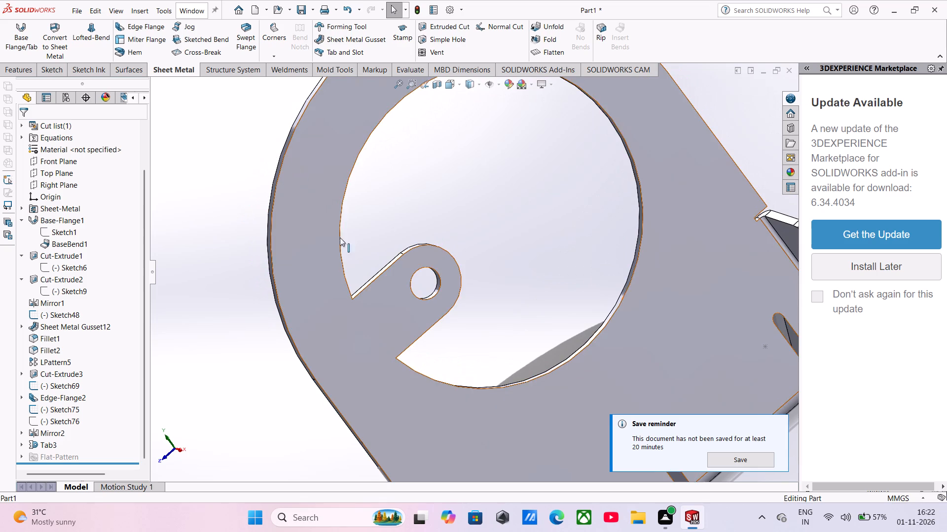
left_click(375, 347)
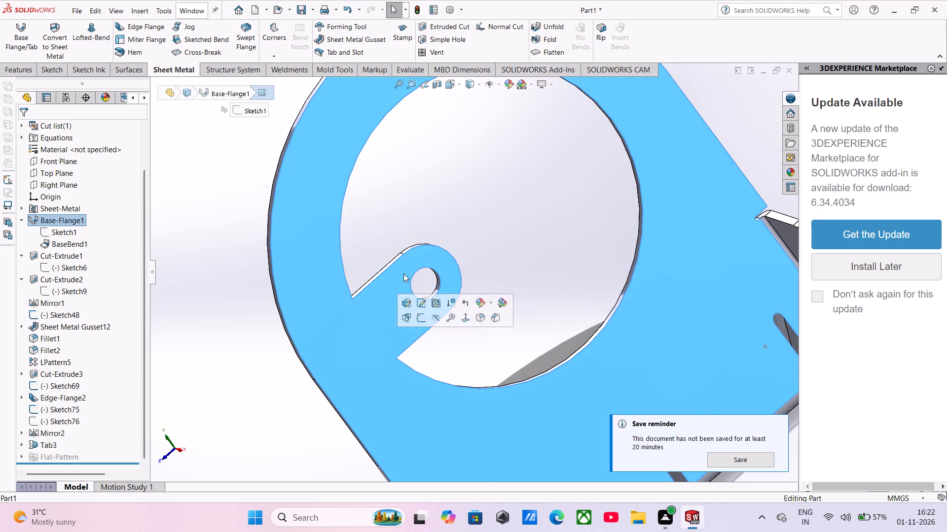
scroll(415, 256, "up", 5)
middle_click_drag(415, 250, 446, 154)
scroll(434, 184, "up", 1)
left_click(421, 166)
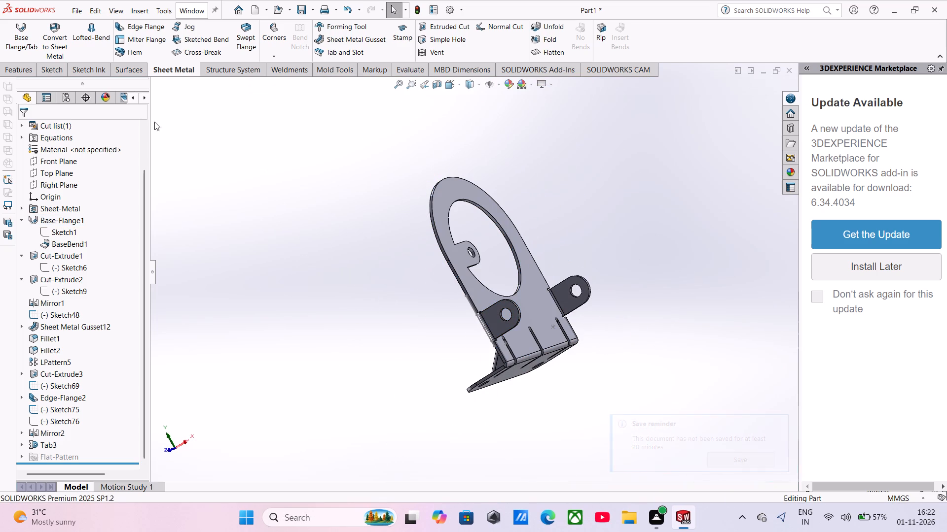
left_click(53, 71)
left_click(74, 24)
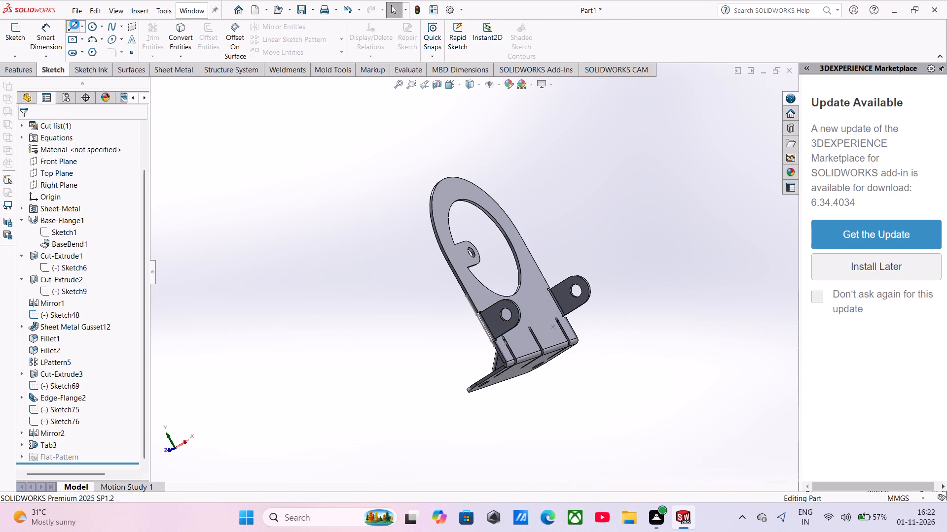
scroll(313, 151, "down", 3)
left_click(553, 293)
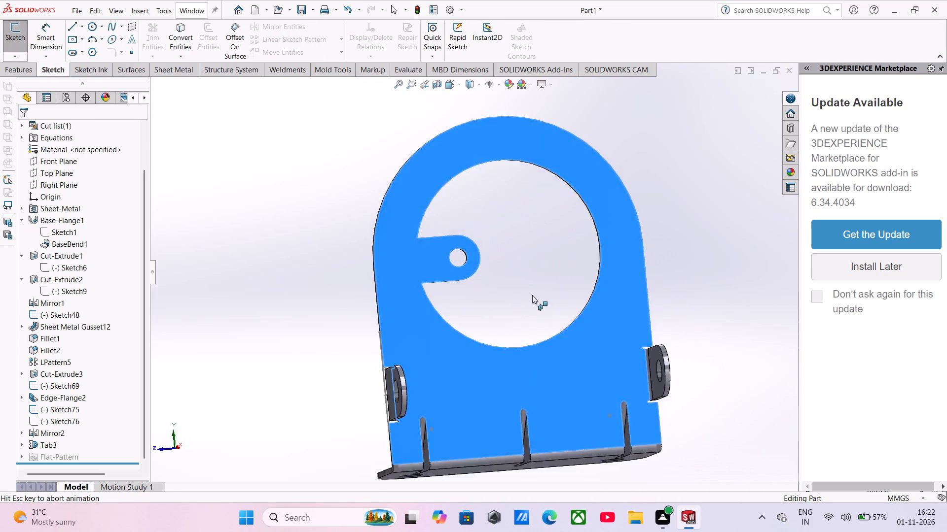
left_click(383, 216)
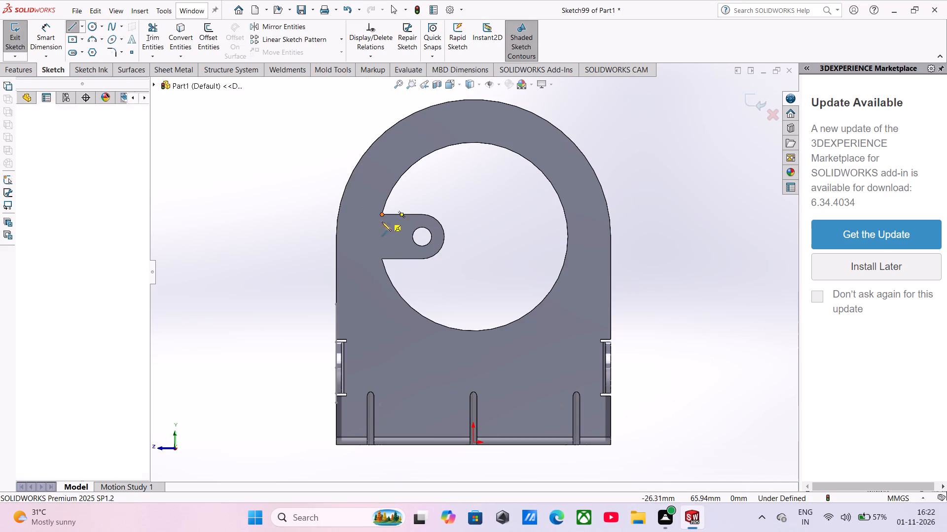
left_click(380, 258)
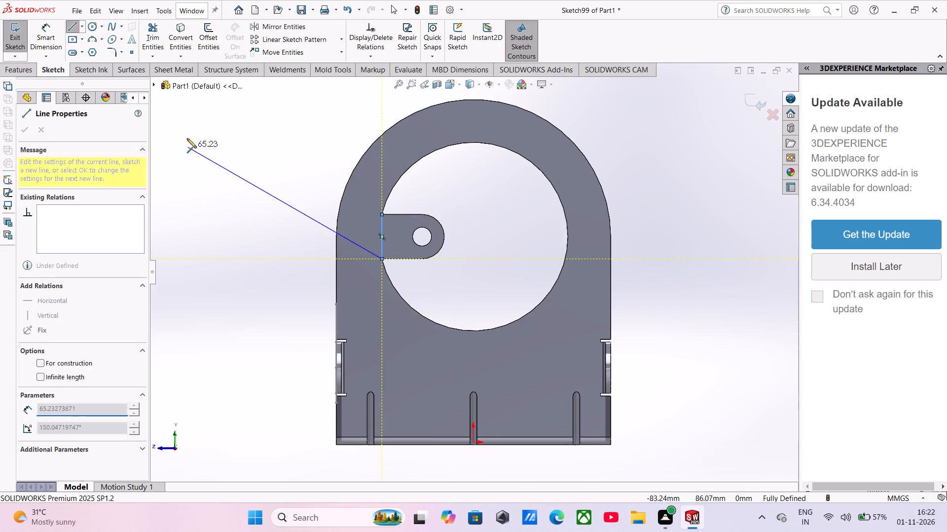
Start a Jog about the line at the tab's root, picking the plate face on the tab side of the line as fixed face.
left_click(162, 72)
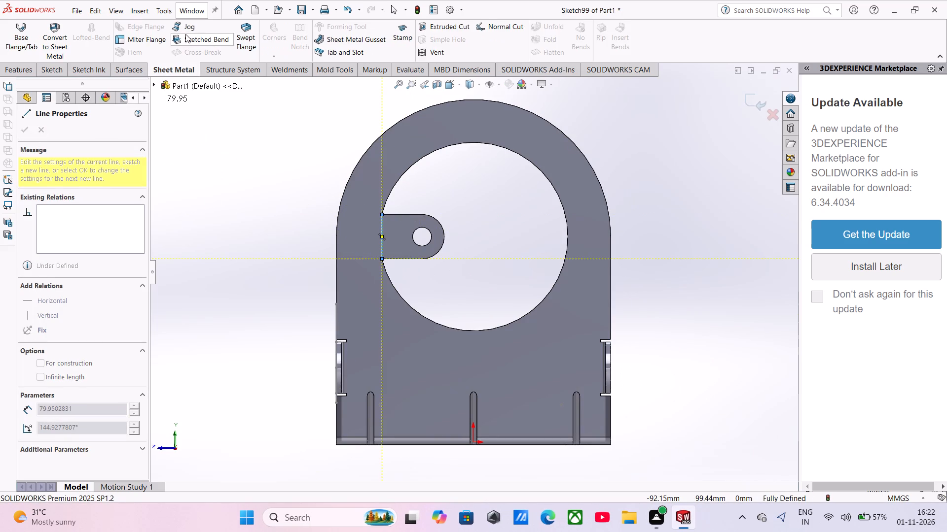
left_click(186, 28)
left_click(393, 229)
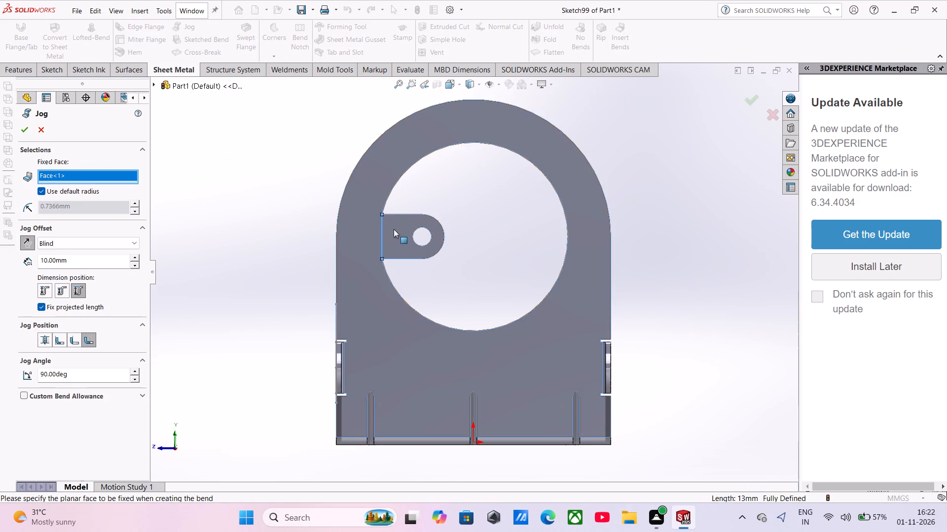
middle_click_drag(370, 272, 334, 376)
middle_click(352, 377)
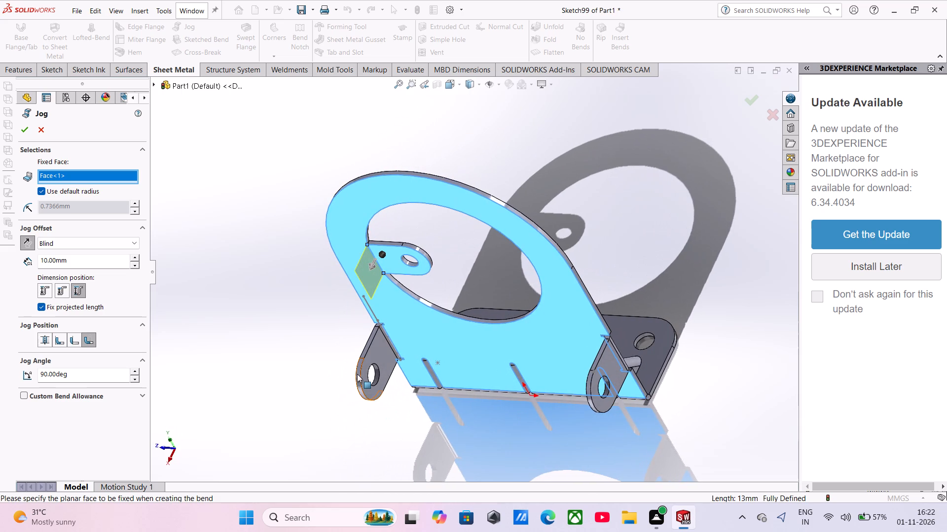
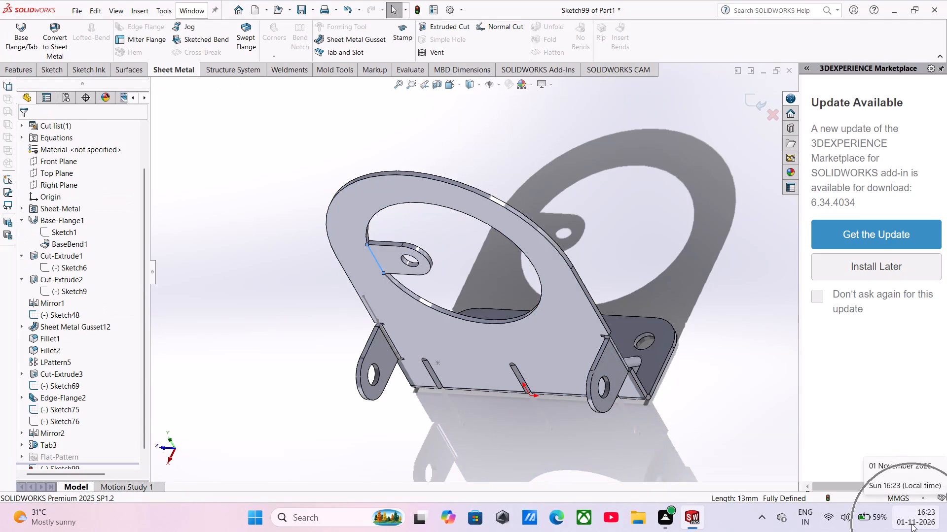
Undo the jog, bend-line sketches and tab feature back to the open tab profile sketch with the 5.5 mm hole.
key("ctrl+z")
key("ctrl+z")
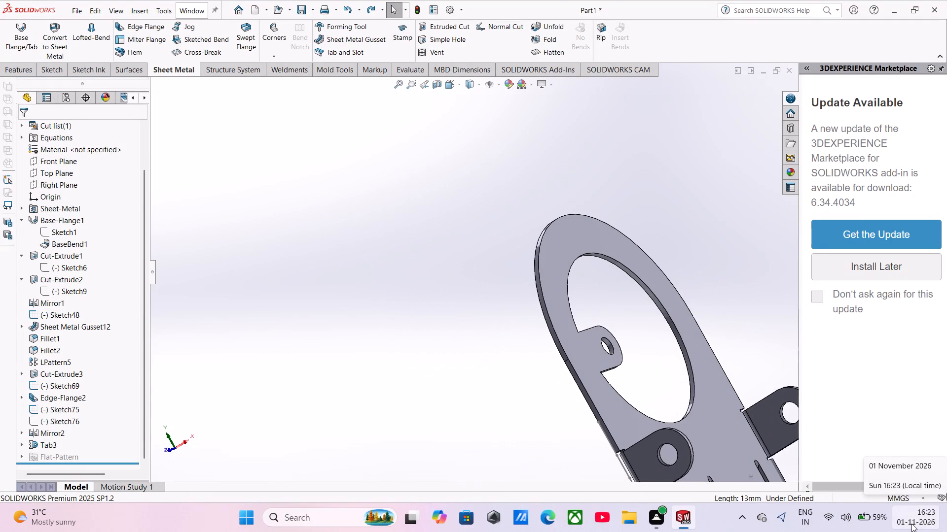
key("ctrl+z")
key("ctrl+z")
key("ctrl+z")
key("ctrl+z")
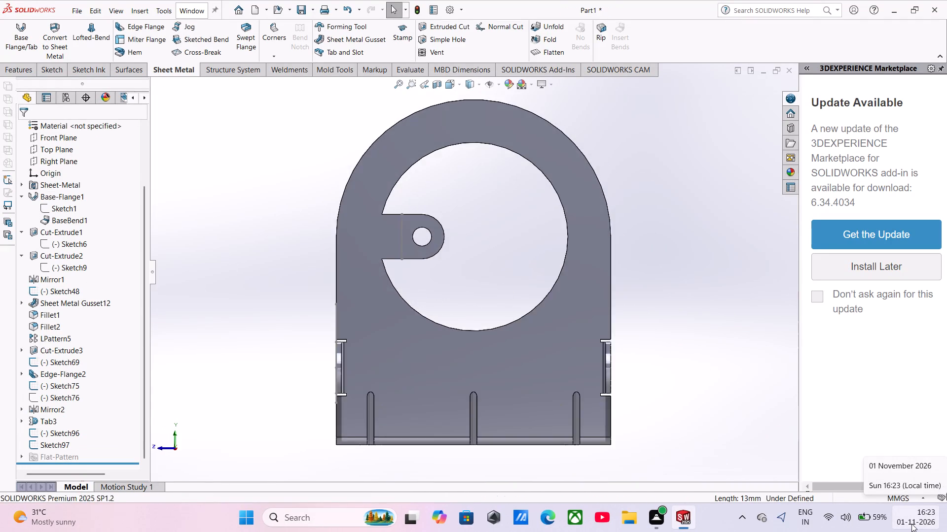
key("ctrl+z")
key("ctrl+z")
key("ctrl+z")
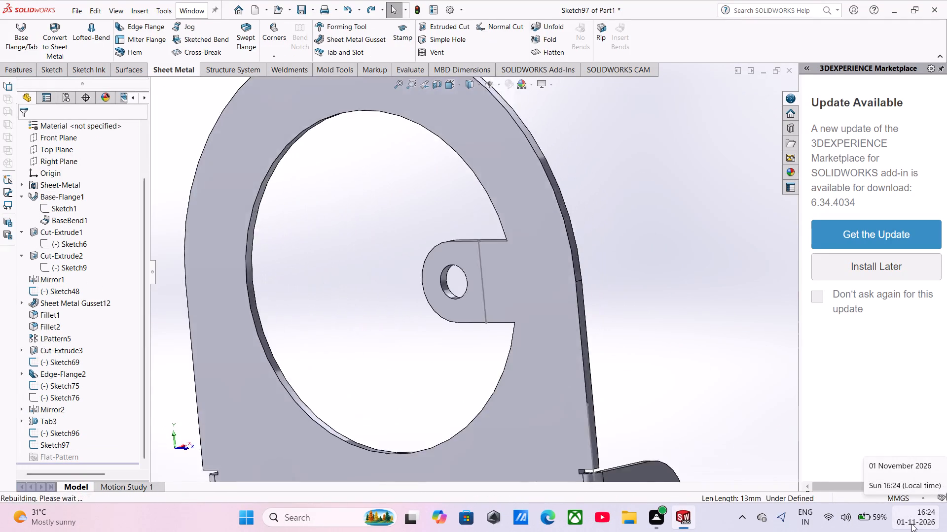
key("ctrl+z")
key("ctrl+z")
key("ctrl+z")
key("ctrl+z")
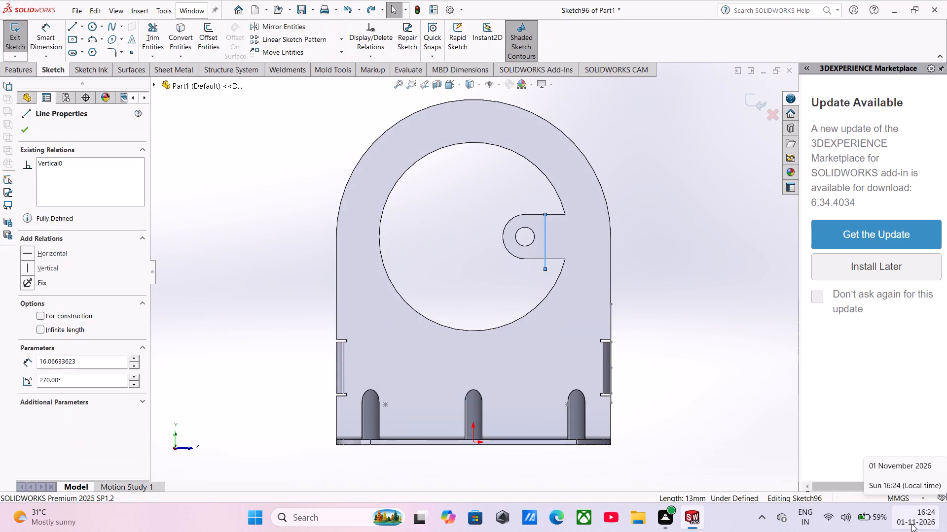
key("ctrl+z")
key("ctrl+z")
key("ctrl+z")
key("ctrl+z")
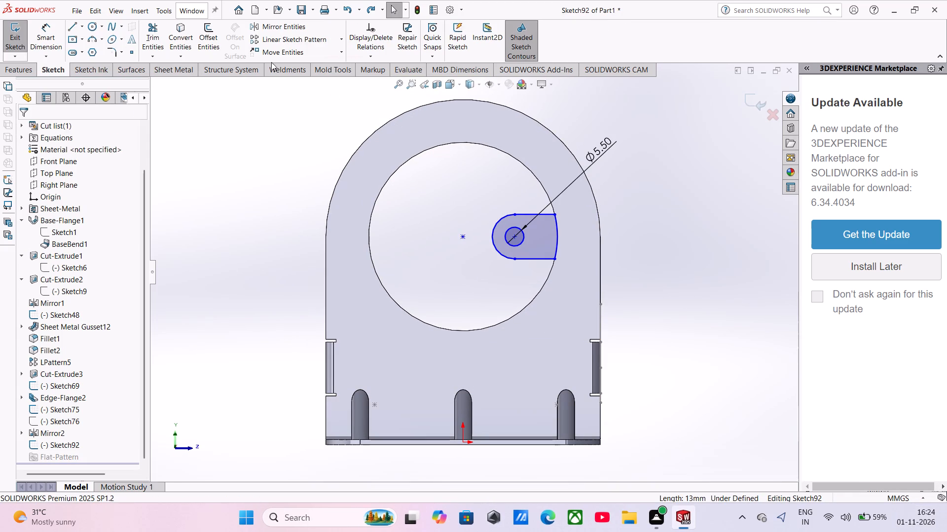
Circular-pattern the tab profile and its hole about the large hole's centre, 4 instances equally spaced over 360 degrees.
left_click(342, 42)
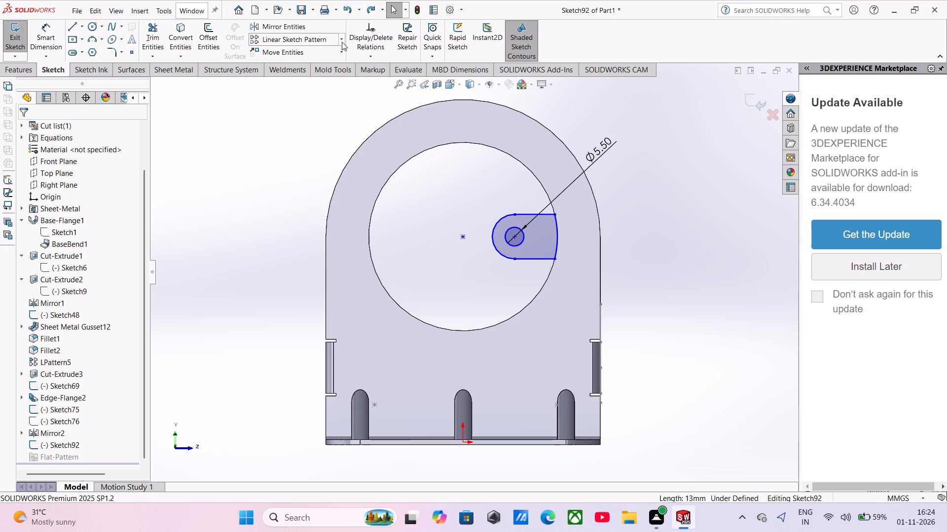
left_click(321, 67)
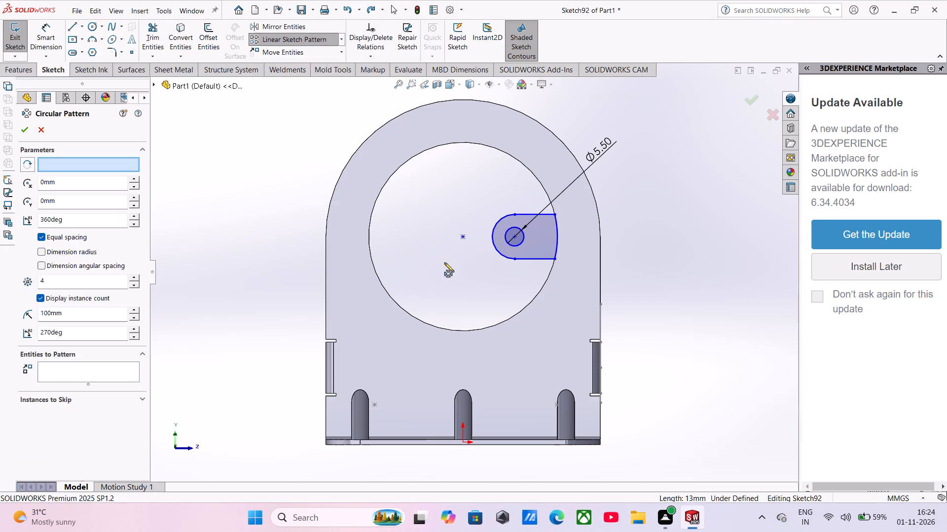
left_click(464, 235)
left_click(91, 378)
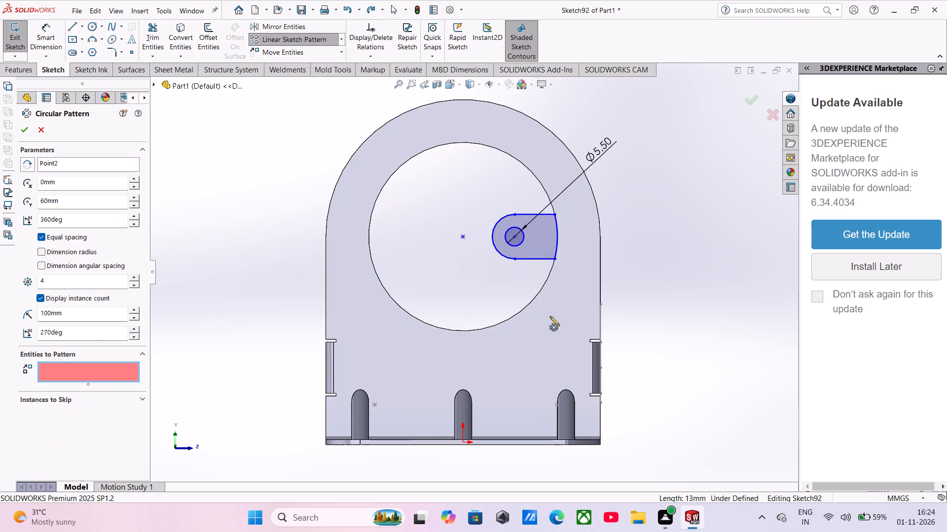
left_click(543, 261)
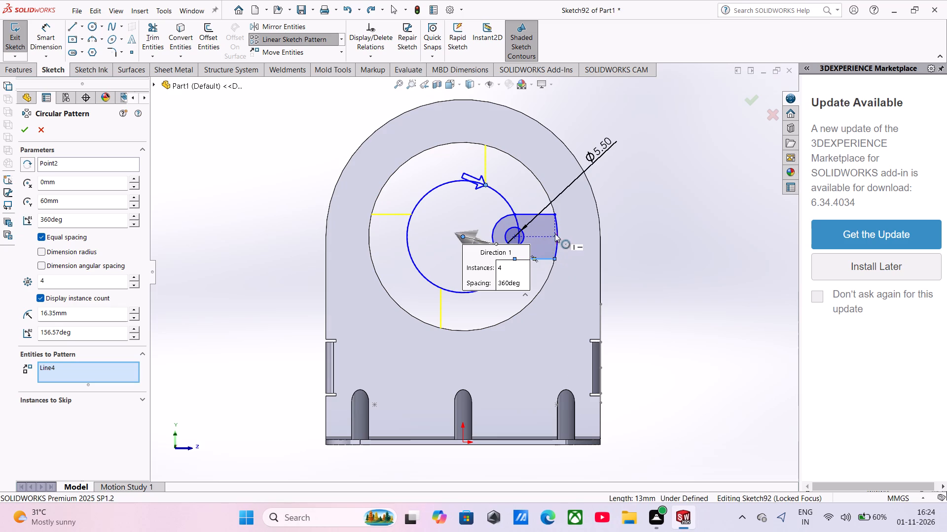
left_click(555, 233)
left_click(531, 213)
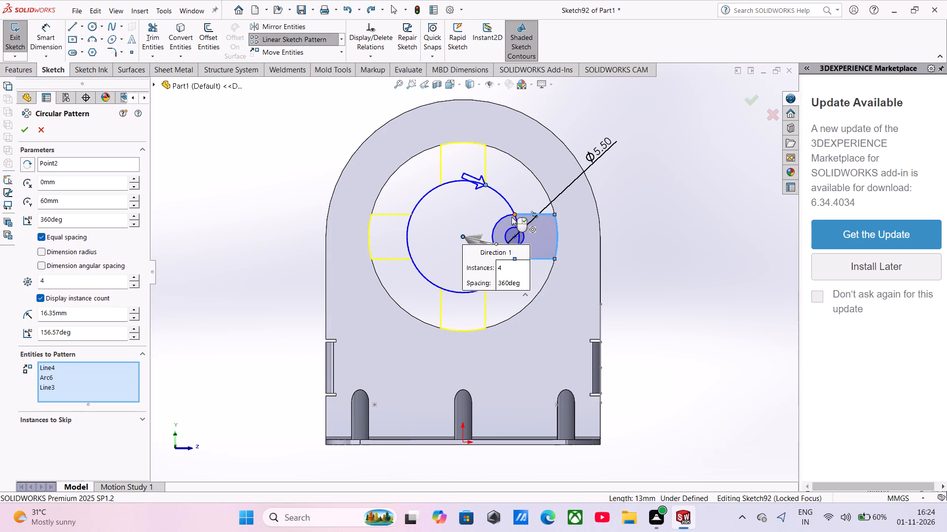
left_click(506, 217)
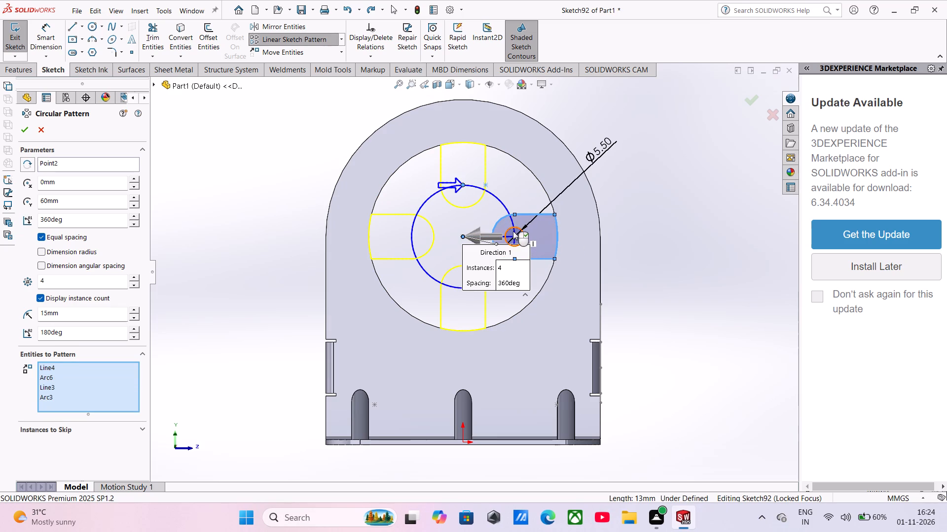
left_click(512, 231)
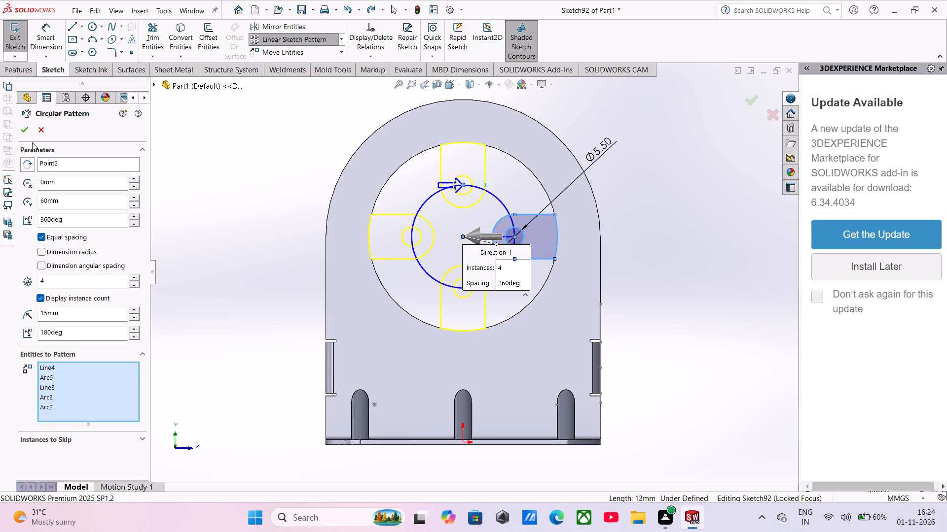
left_click(19, 131)
Trim away the patterned tab profile opposite the original, including its small circle.
middle_click_drag(366, 349, 304, 359)
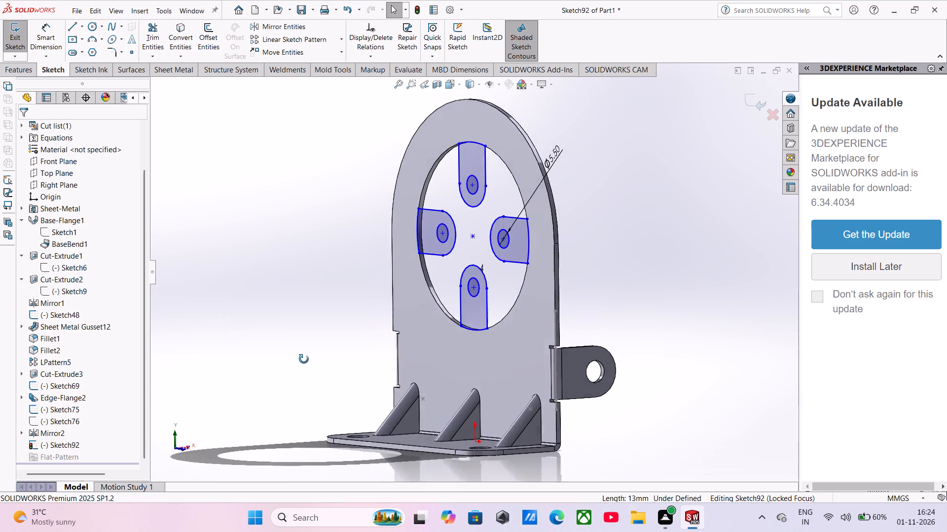
middle_click_drag(304, 359, 294, 361)
scroll(422, 250, "down", 3)
scroll(469, 255, "down", 4)
middle_click_drag(480, 299, 461, 305)
scroll(460, 305, "up", 7)
middle_click_drag(461, 305, 510, 299)
scroll(485, 303, "up", 1)
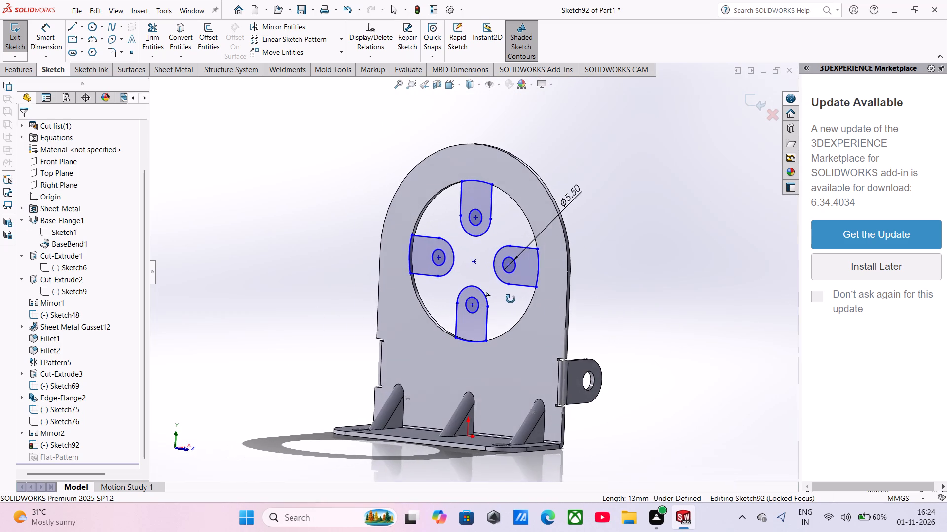
middle_click_drag(510, 299, 512, 298)
left_click(158, 30)
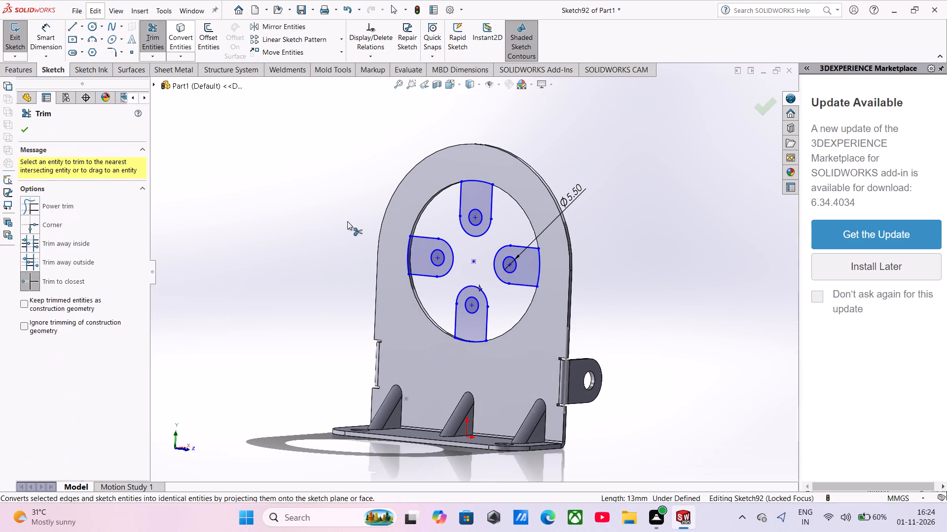
left_click(419, 274)
left_click(406, 265)
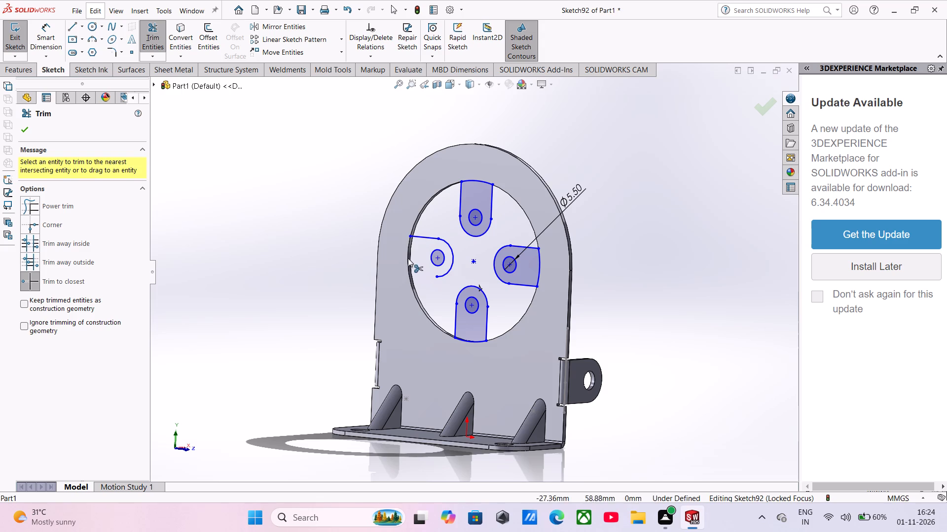
left_click(420, 233)
left_click(434, 240)
left_click(452, 254)
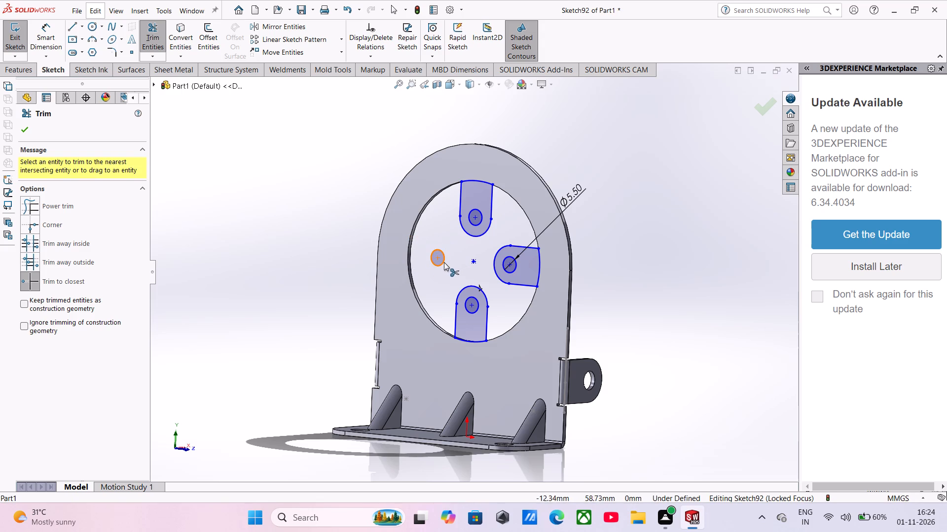
left_click(444, 262)
Trim away the patterned tab profile at the top of the large hole, including its small circle.
left_click(474, 236)
left_click(474, 221)
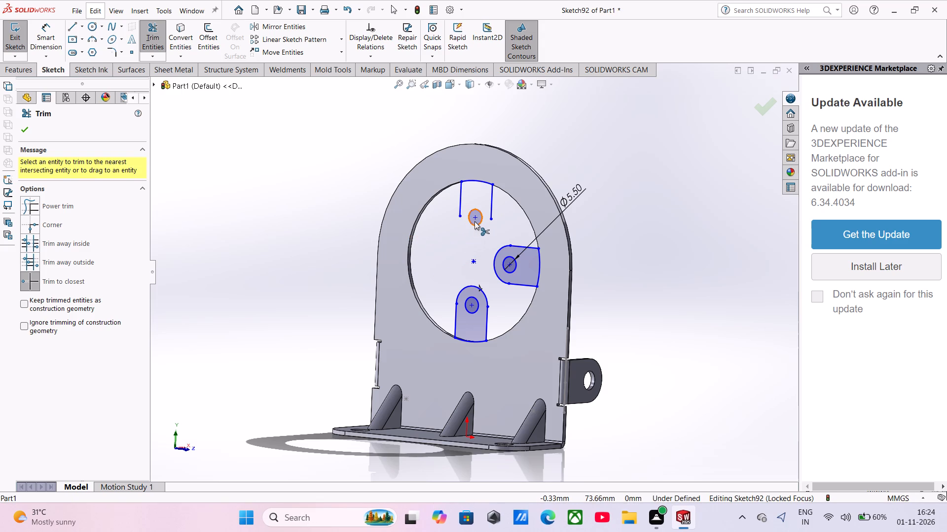
left_click(472, 221)
left_click(458, 203)
left_click(468, 181)
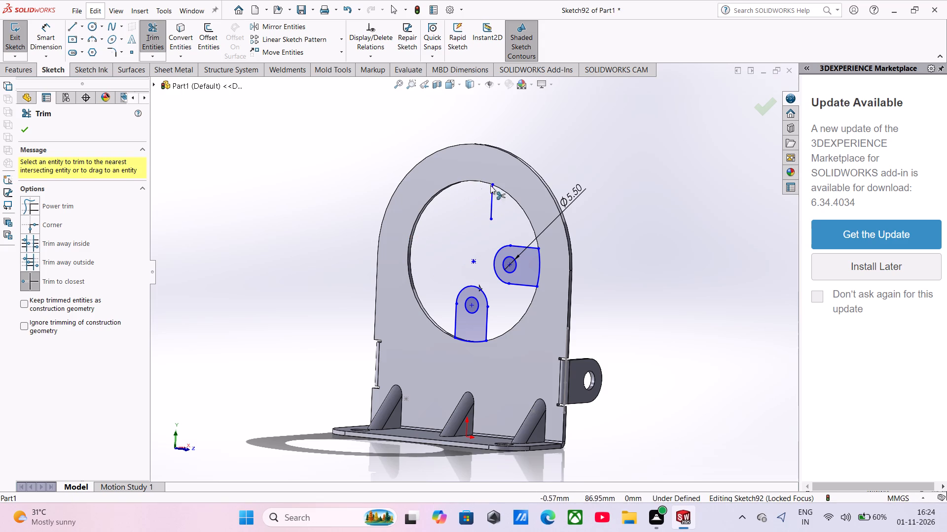
left_click(494, 204)
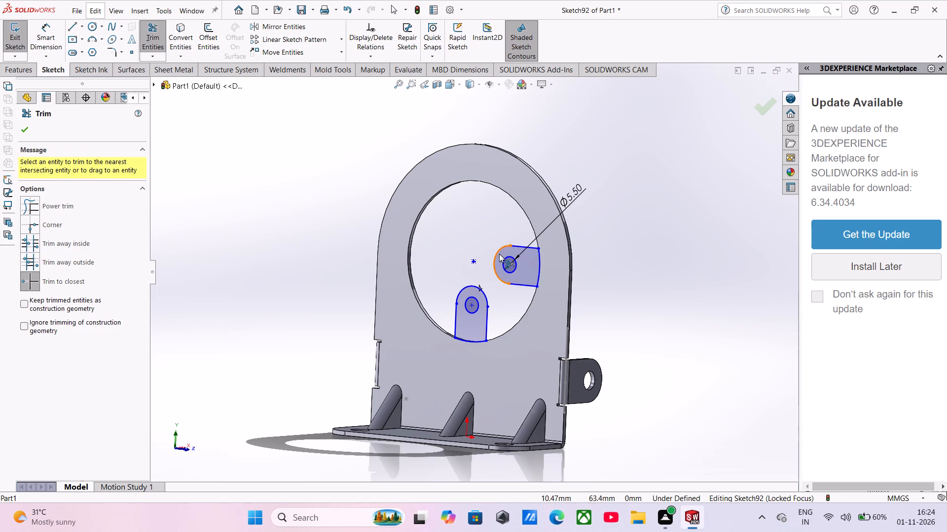
Trim away the original side tab profile with its 5.5 mm circle, leaving only the profile at the large hole's bottom.
left_click(499, 254)
left_click(522, 249)
left_click(520, 283)
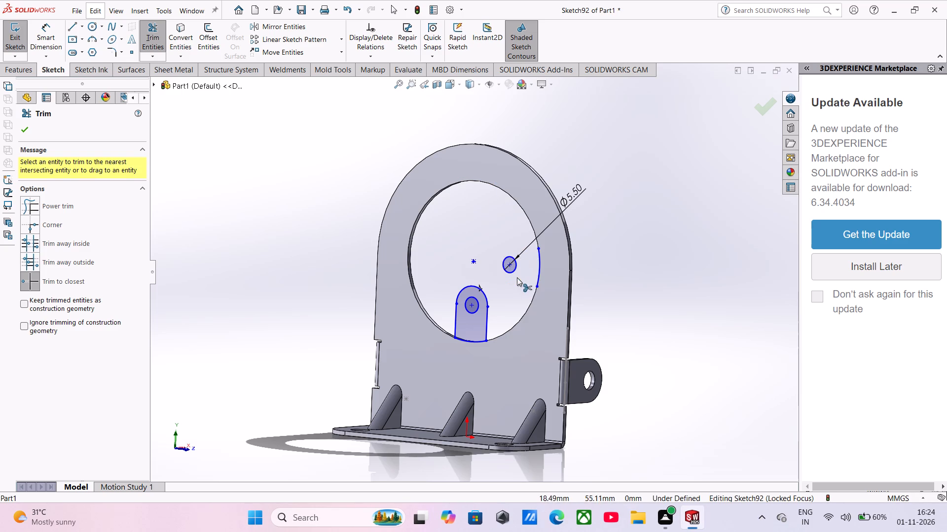
left_click(514, 272)
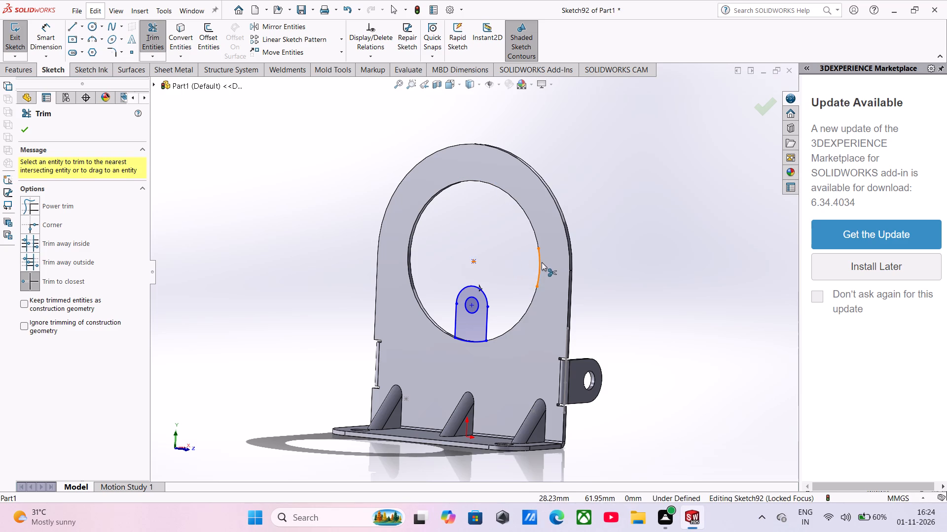
left_click(541, 263)
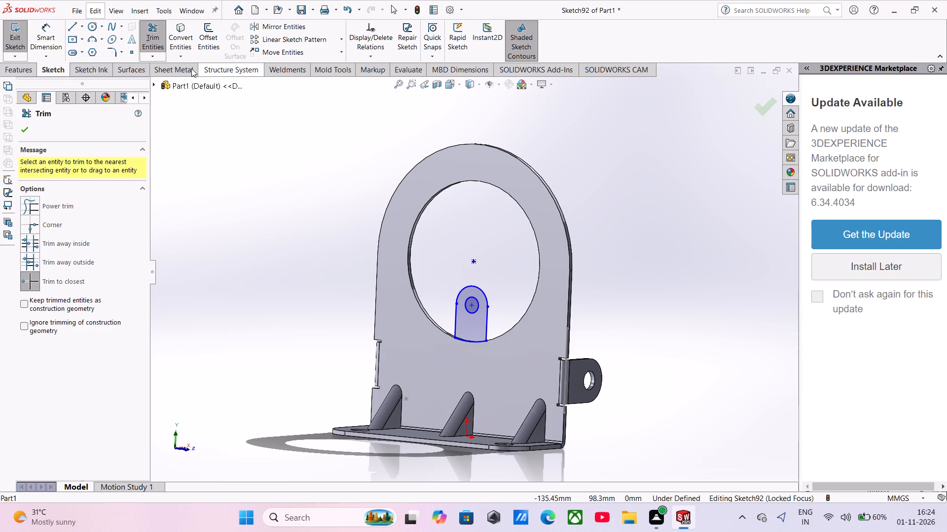
Create a sheet metal tab from the remaining bottom profile, merged with the plate.
left_click(191, 68)
left_click(15, 37)
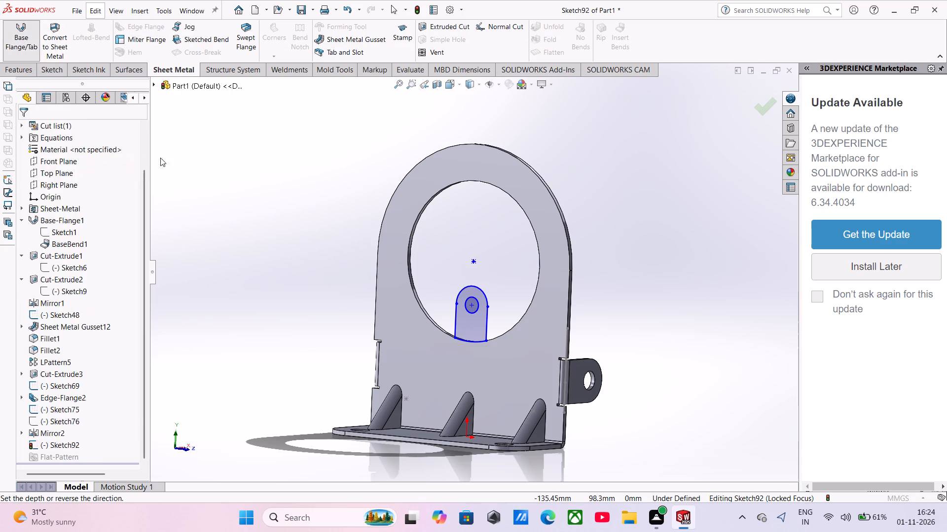
middle_click_drag(485, 353, 428, 437)
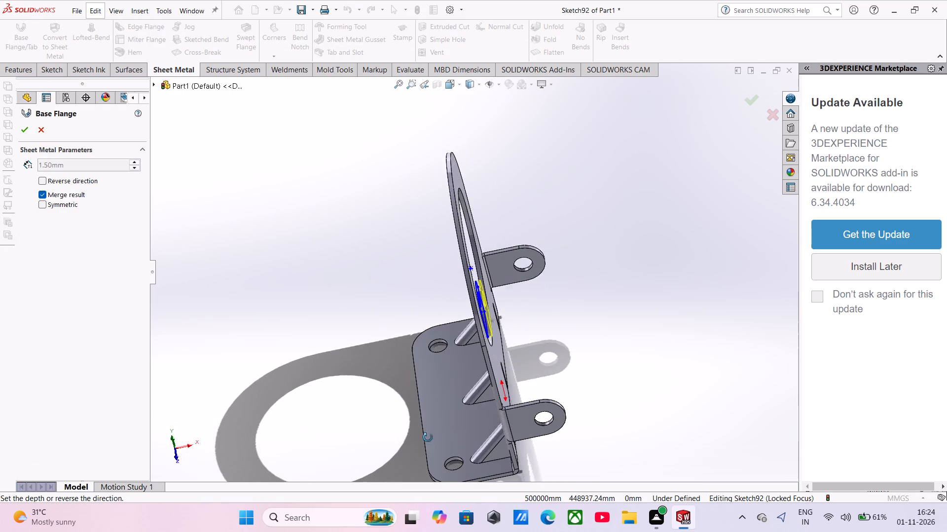
middle_click_drag(428, 437, 427, 440)
scroll(471, 344, "down", 10)
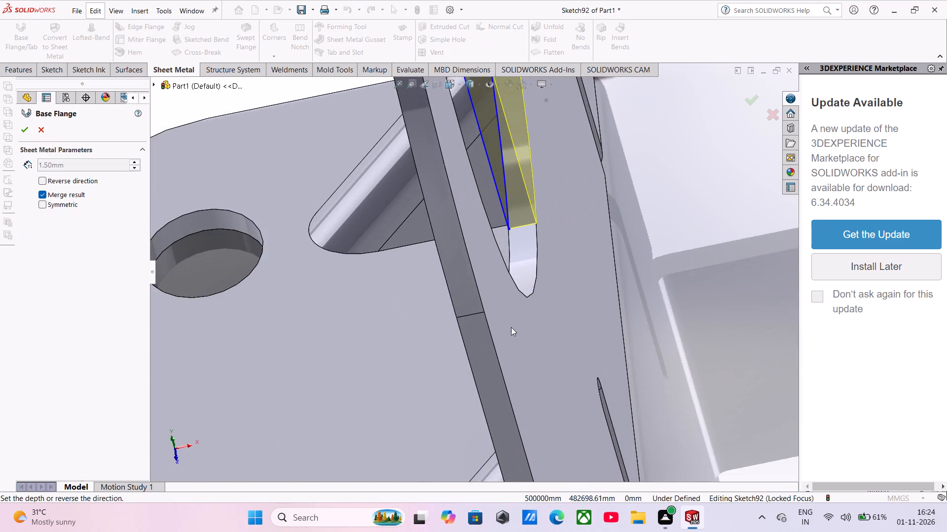
scroll(511, 327, "up", 1)
middle_click_drag(511, 327, 487, 334)
scroll(519, 332, "up", 8)
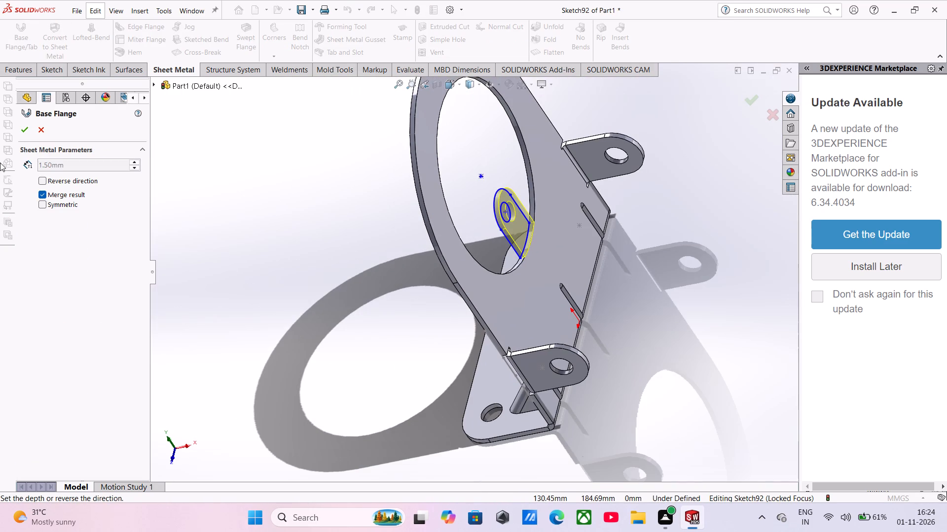
left_click(24, 130)
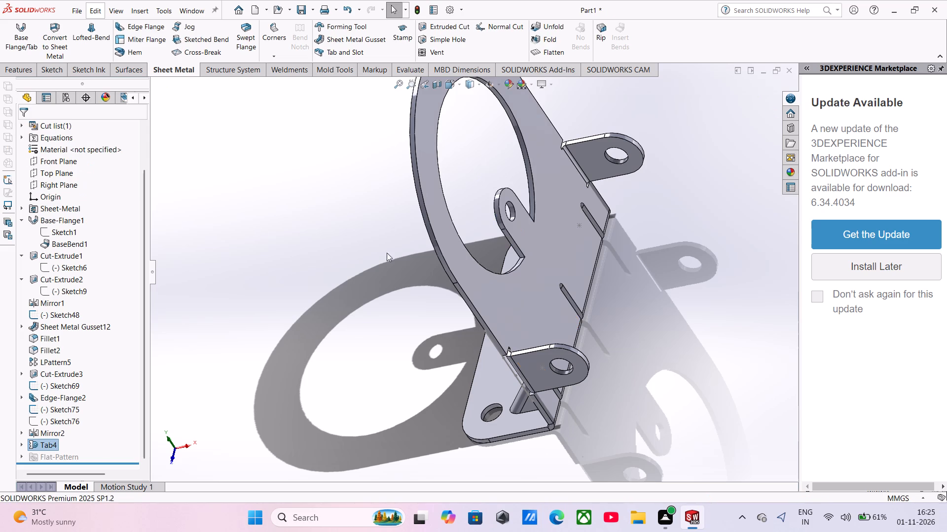
On the large plate face, sketch a horizontal line across the new tab's full width, just below its small hole.
middle_click_drag(483, 266, 576, 166)
left_click(398, 343)
left_click(441, 314)
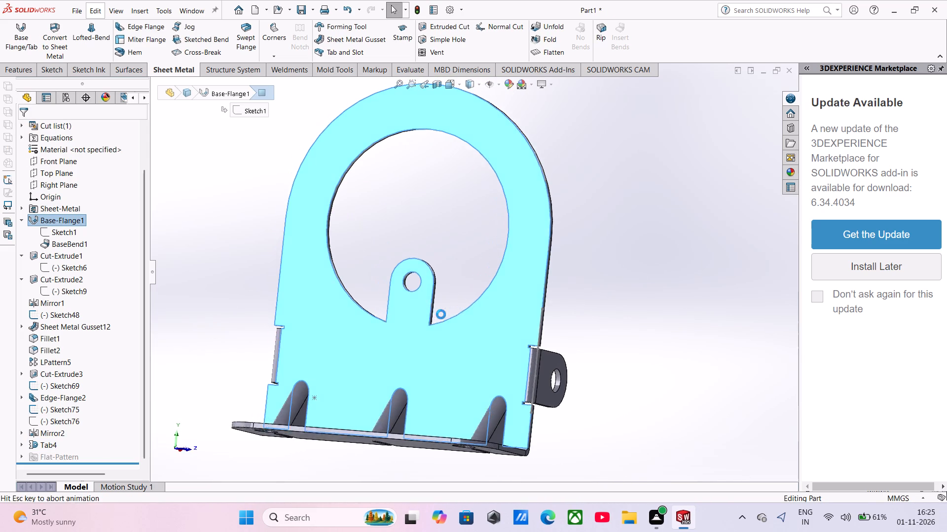
left_click(428, 280)
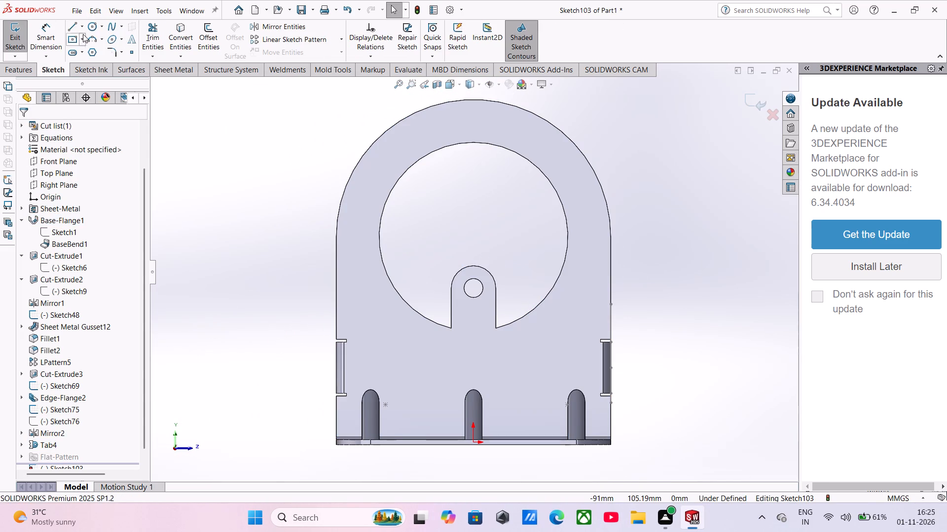
left_click(73, 25)
scroll(467, 321, "down", 4)
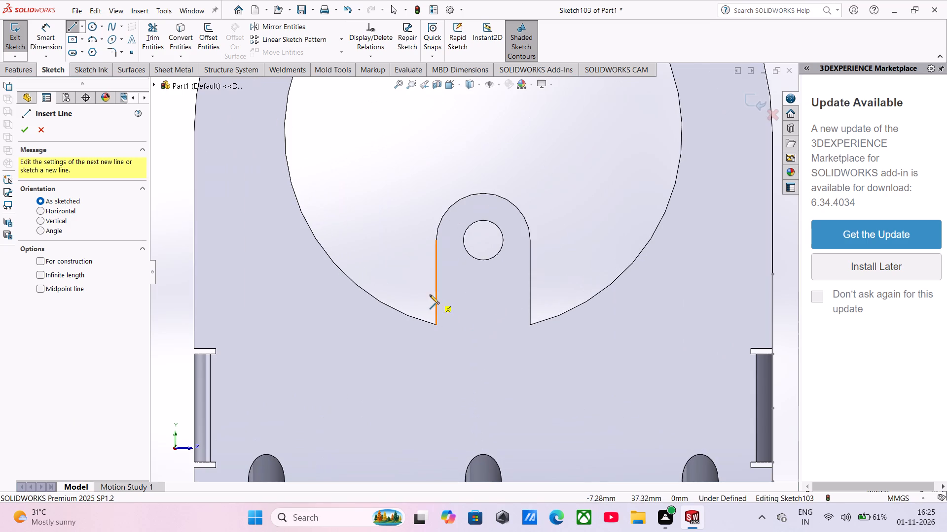
left_click(436, 275)
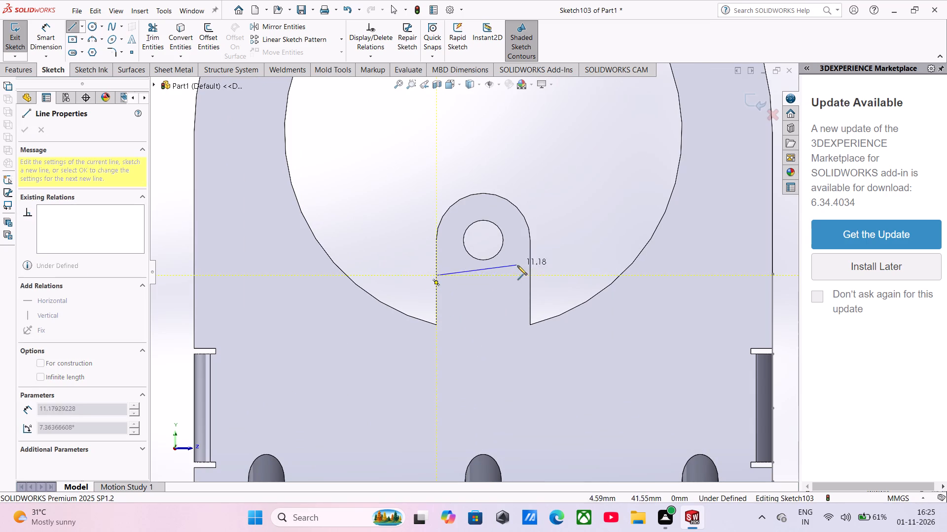
left_click(529, 276)
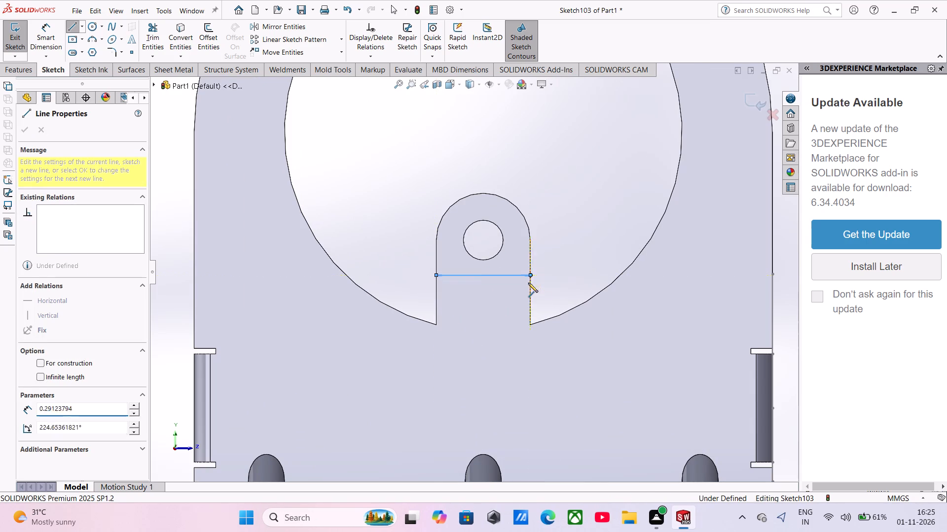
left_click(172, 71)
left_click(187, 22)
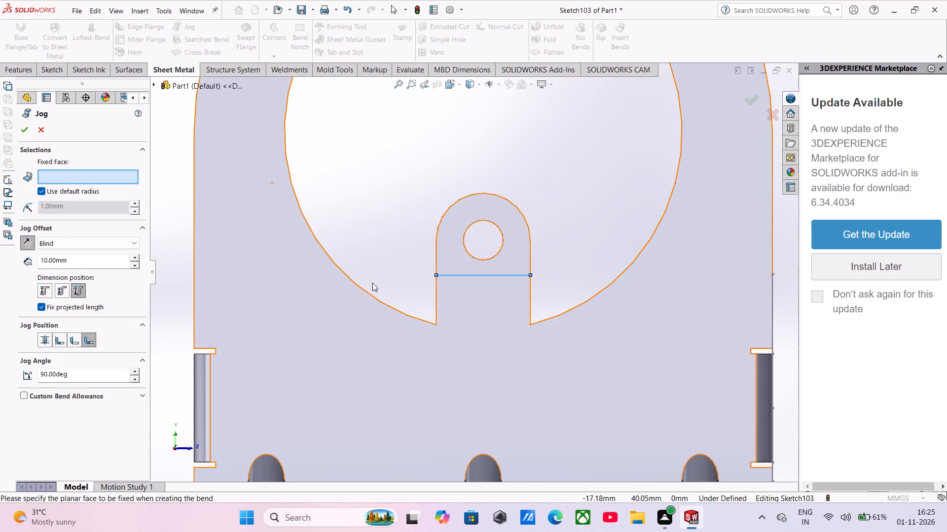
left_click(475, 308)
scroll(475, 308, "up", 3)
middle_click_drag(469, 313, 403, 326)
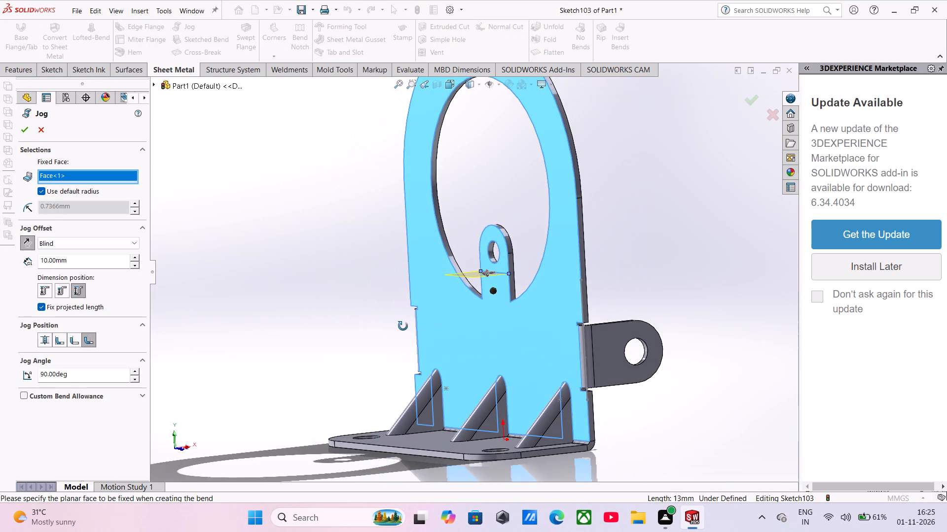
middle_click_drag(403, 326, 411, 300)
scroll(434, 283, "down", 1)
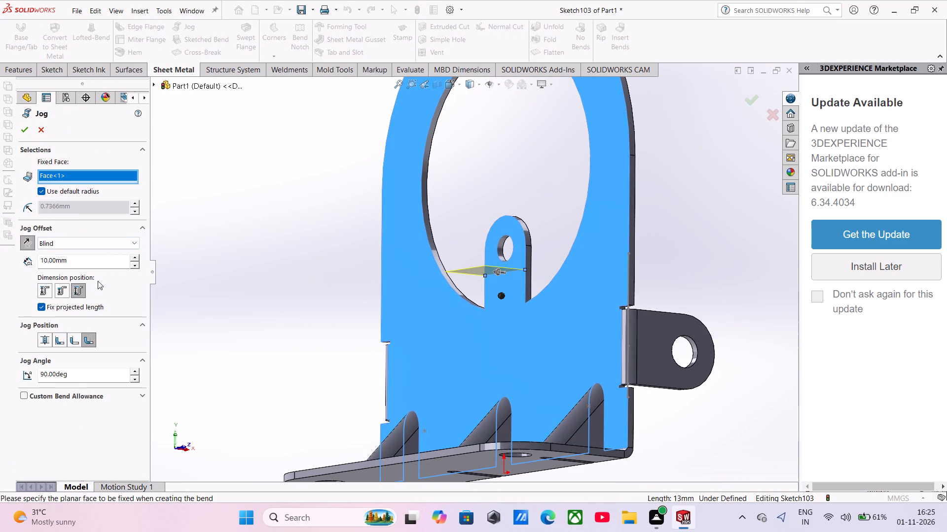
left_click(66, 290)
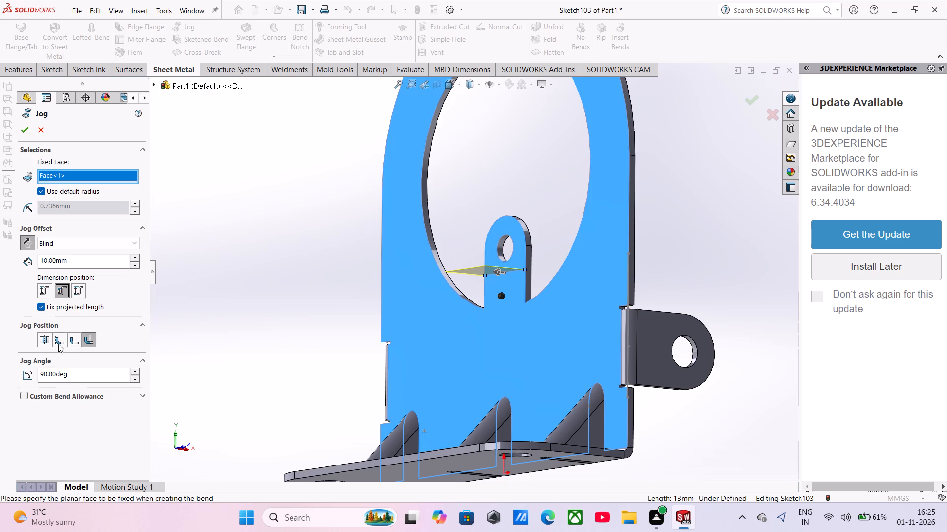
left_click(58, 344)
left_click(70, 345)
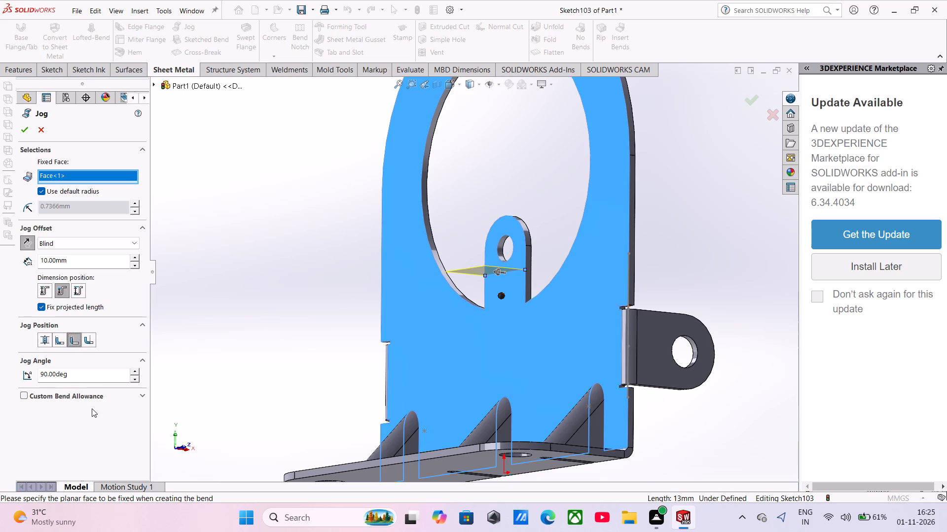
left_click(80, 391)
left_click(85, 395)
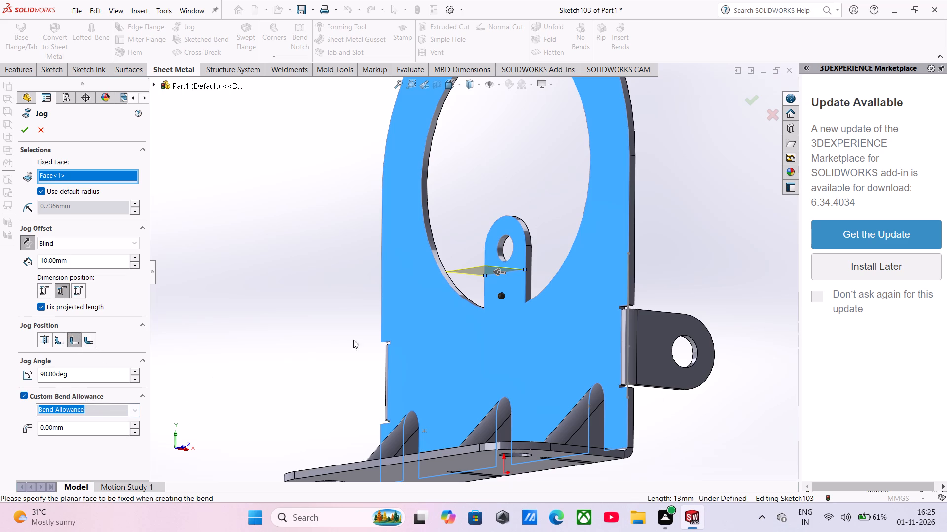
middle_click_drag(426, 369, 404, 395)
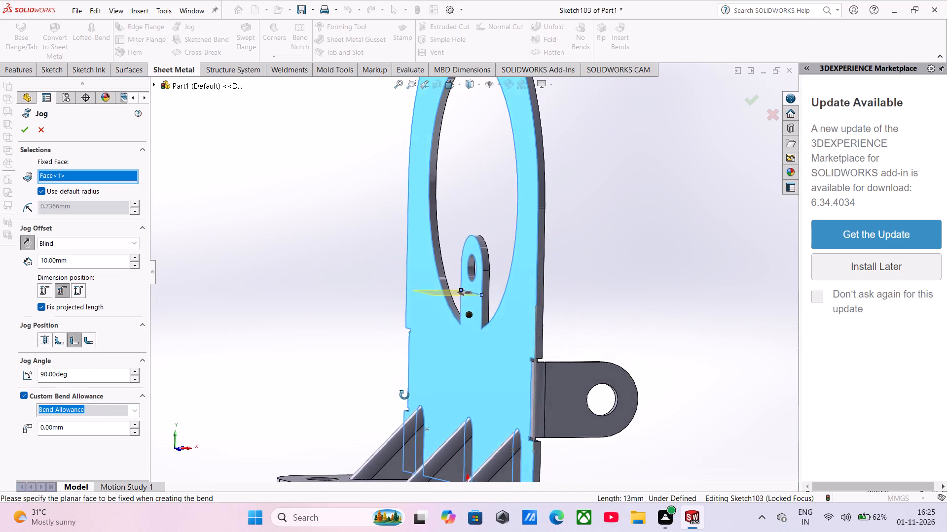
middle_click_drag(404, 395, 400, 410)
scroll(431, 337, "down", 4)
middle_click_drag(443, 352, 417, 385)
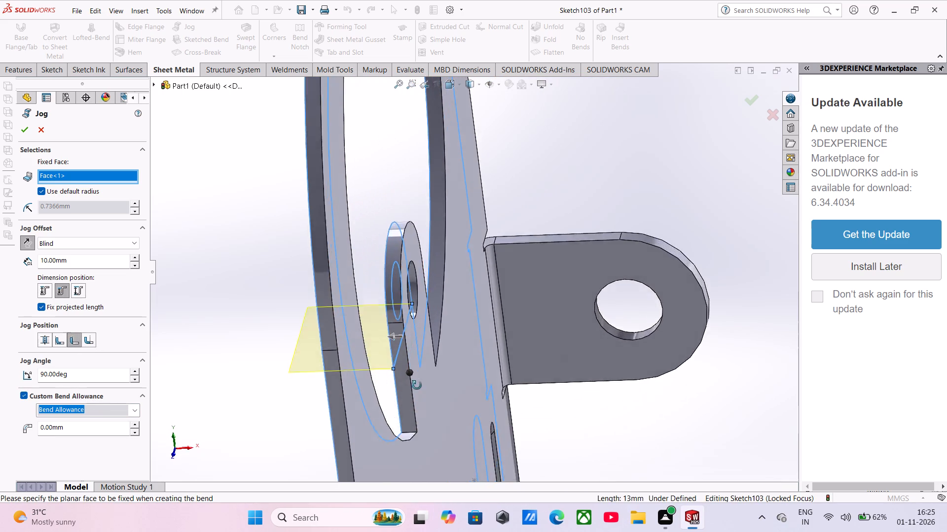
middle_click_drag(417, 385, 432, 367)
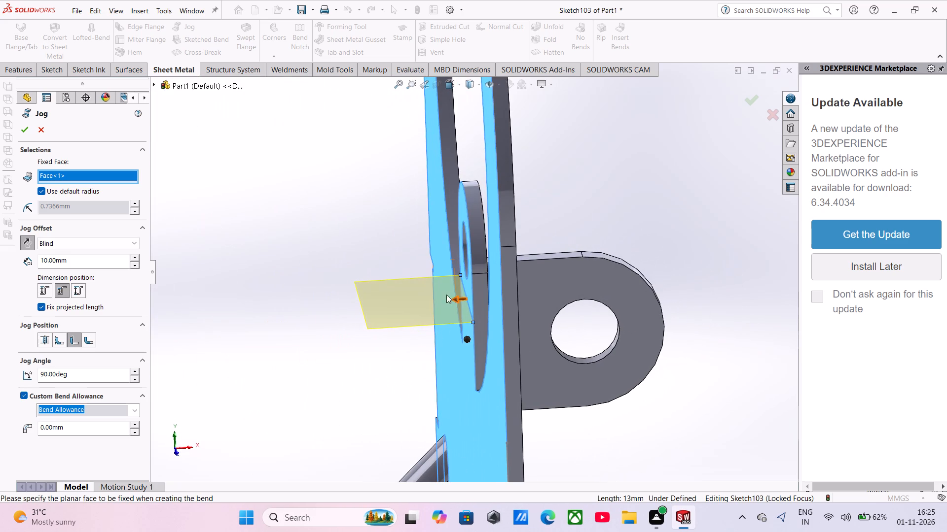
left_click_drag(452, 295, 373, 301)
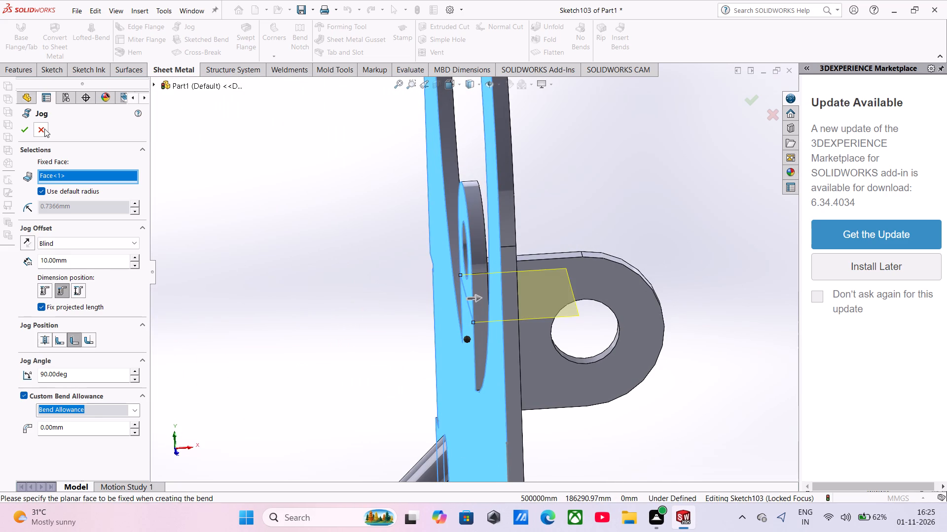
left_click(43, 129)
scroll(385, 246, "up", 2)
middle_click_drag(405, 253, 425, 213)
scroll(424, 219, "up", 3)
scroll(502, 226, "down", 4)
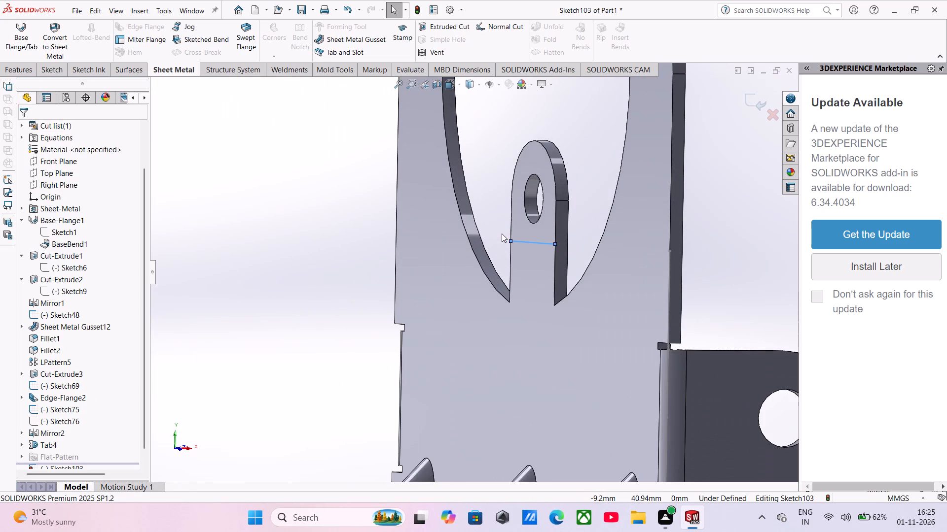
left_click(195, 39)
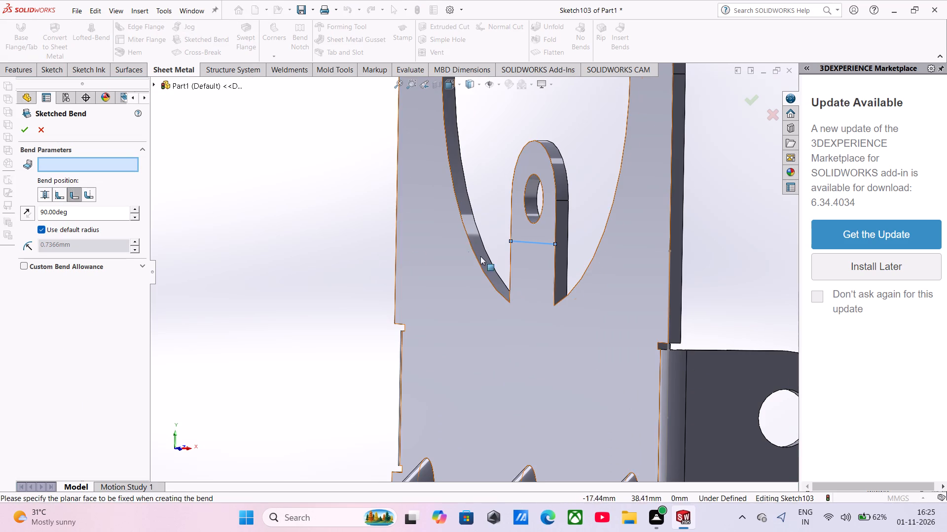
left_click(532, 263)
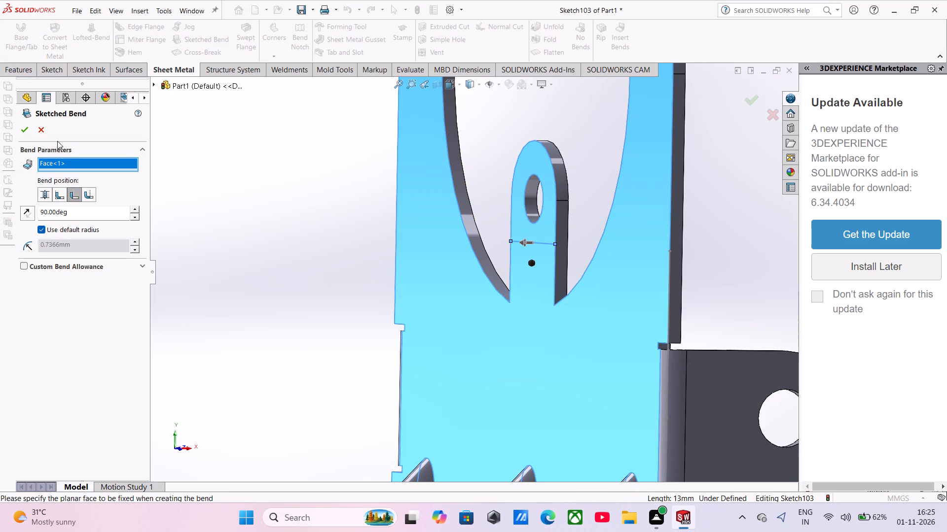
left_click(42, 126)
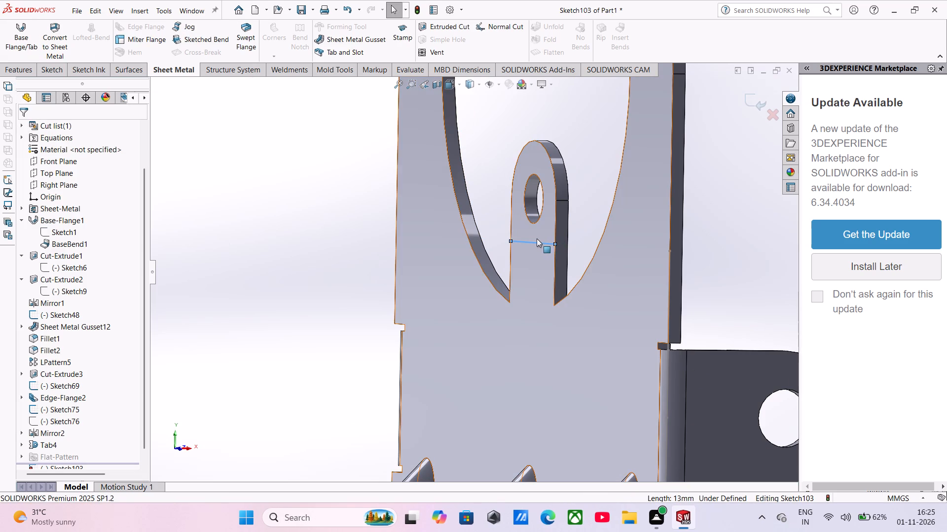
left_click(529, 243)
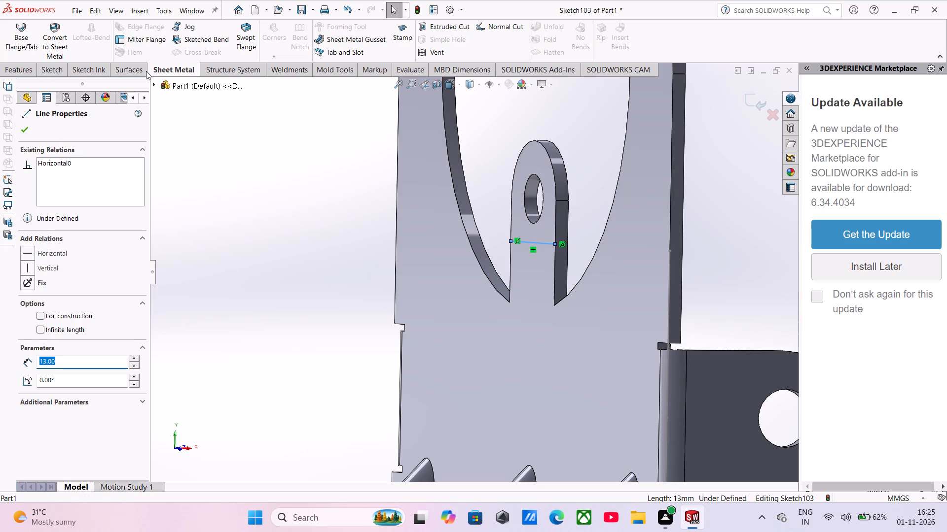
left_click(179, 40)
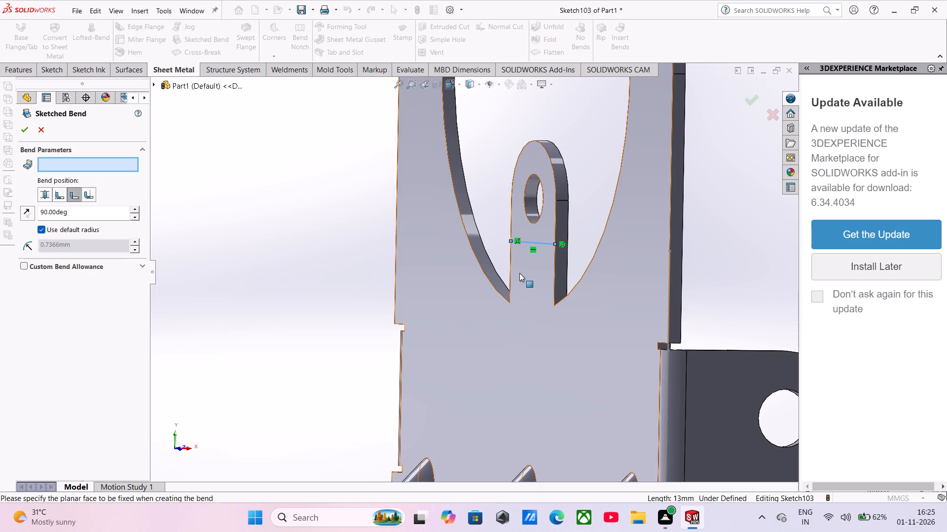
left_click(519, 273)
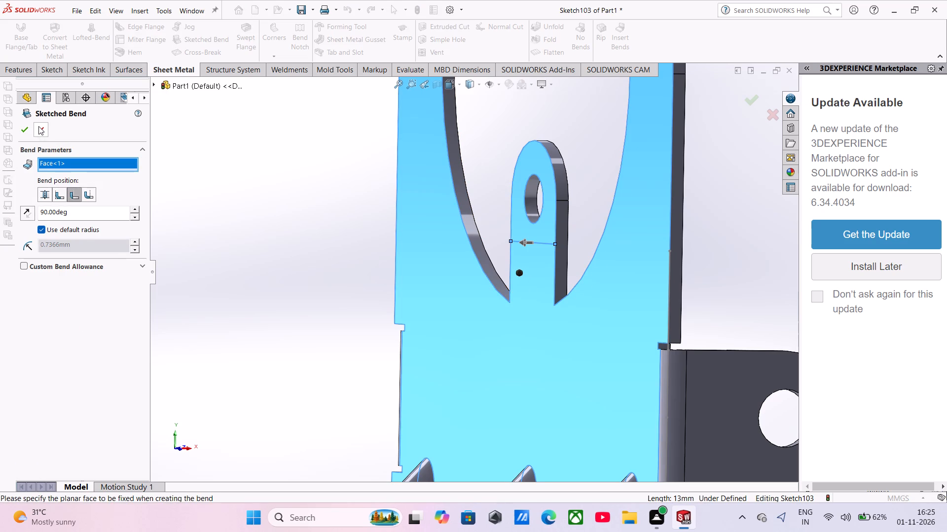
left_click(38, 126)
Delete the horizontal sketch line across the tab below its small hole, and leave the sketch.
scroll(331, 322, "up", 4)
scroll(375, 381, "up", 4)
scroll(505, 285, "down", 3)
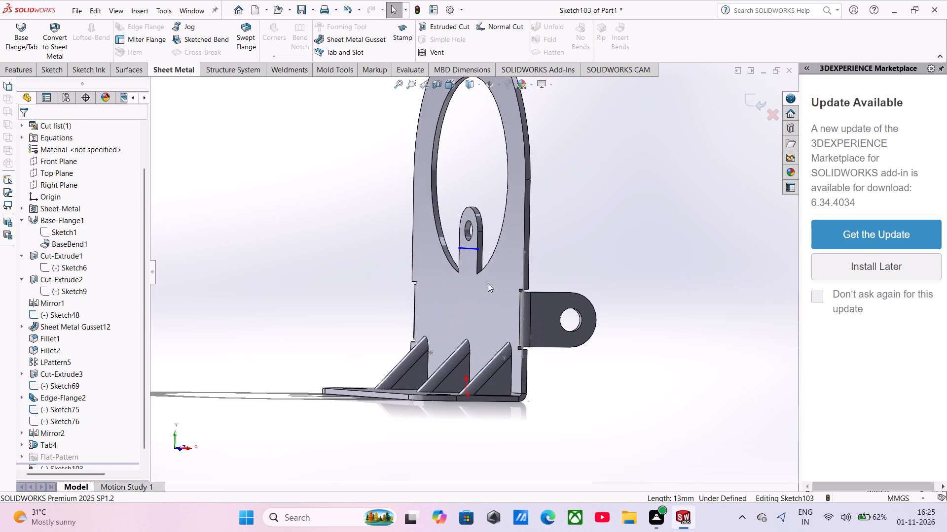
right_click(462, 247)
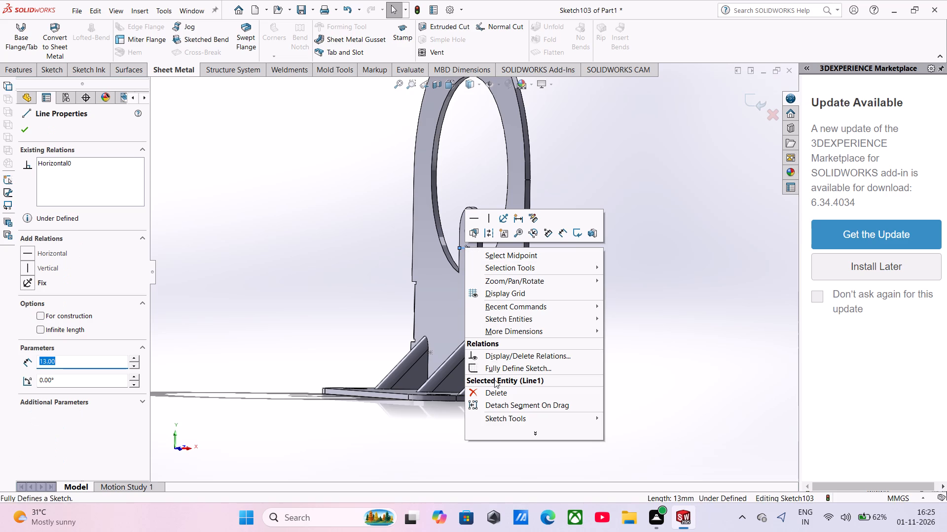
left_click(497, 389)
left_click(406, 258)
left_click(447, 283)
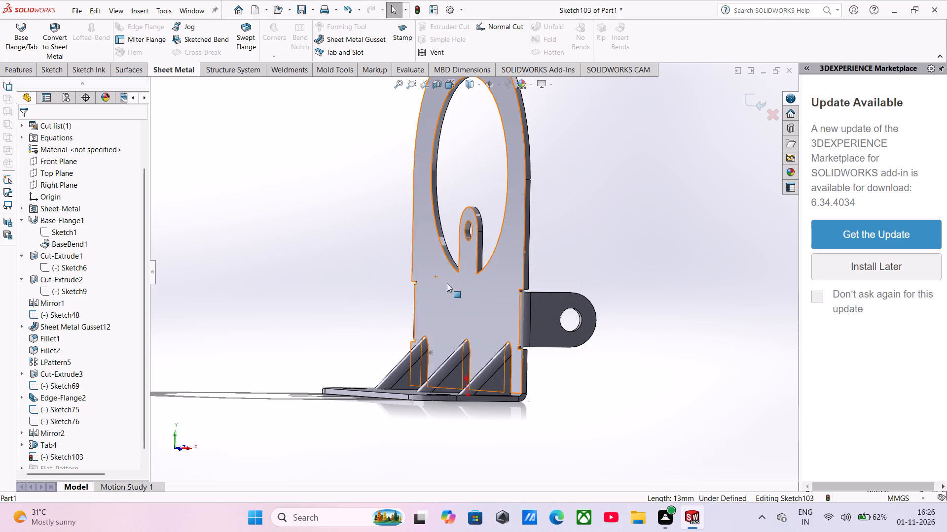
left_click(757, 108)
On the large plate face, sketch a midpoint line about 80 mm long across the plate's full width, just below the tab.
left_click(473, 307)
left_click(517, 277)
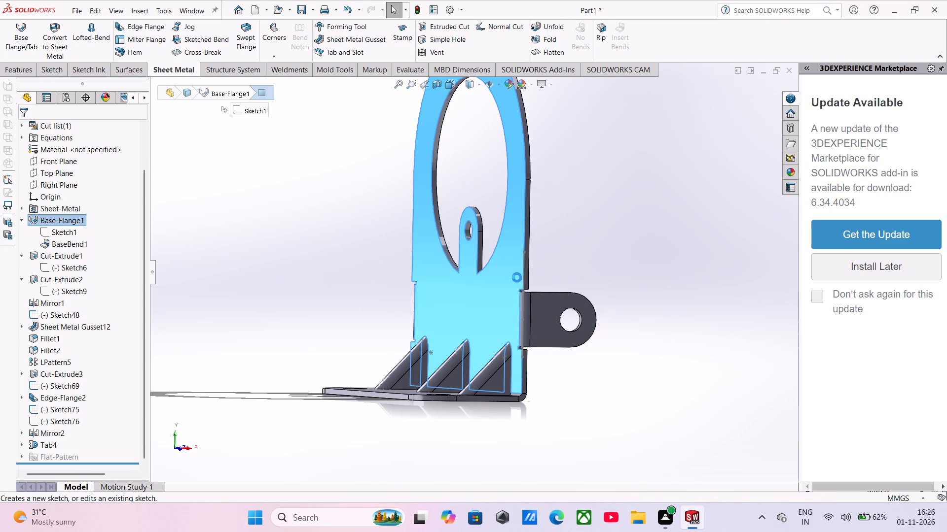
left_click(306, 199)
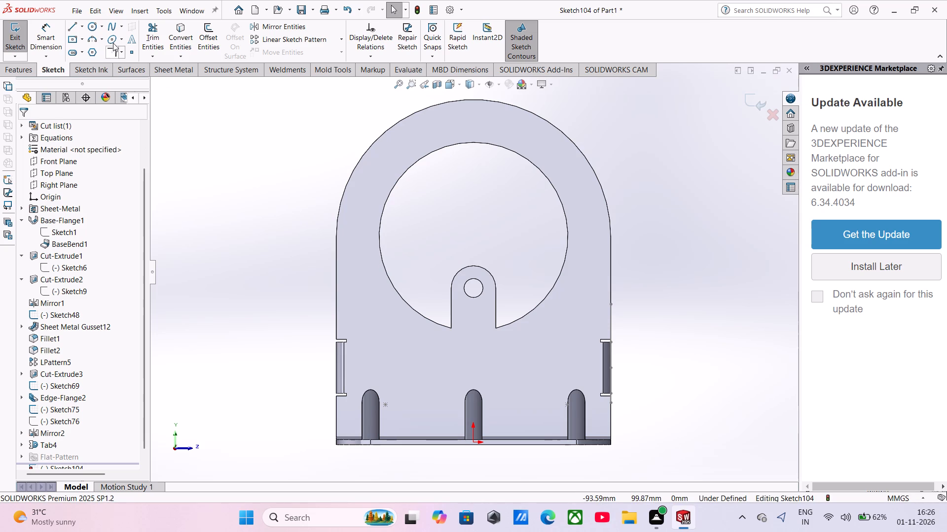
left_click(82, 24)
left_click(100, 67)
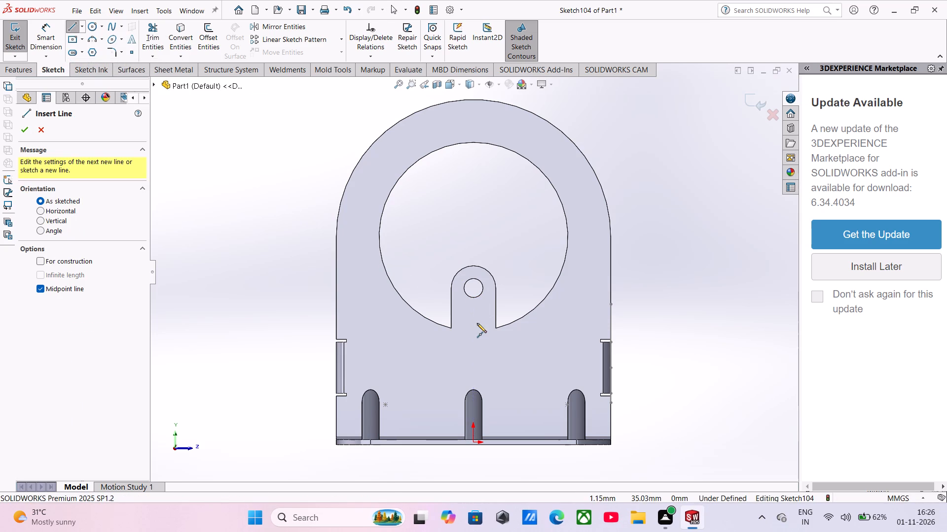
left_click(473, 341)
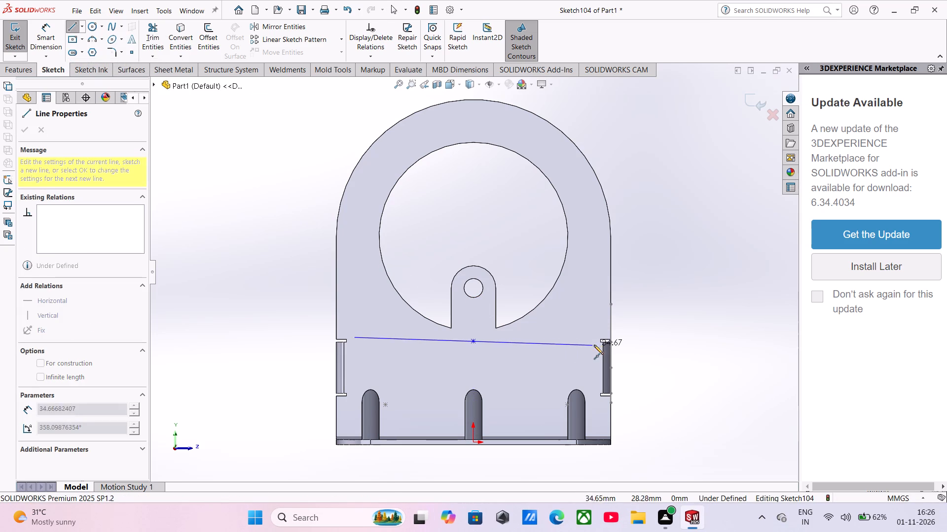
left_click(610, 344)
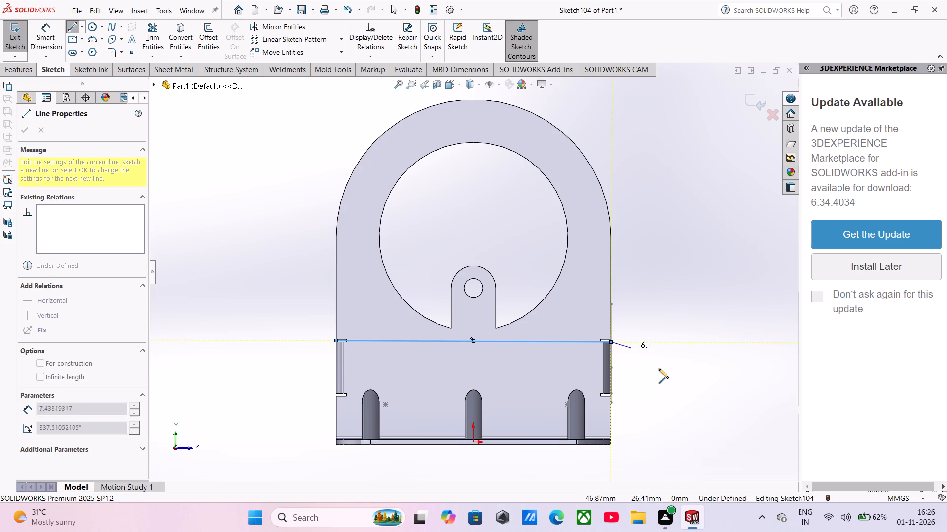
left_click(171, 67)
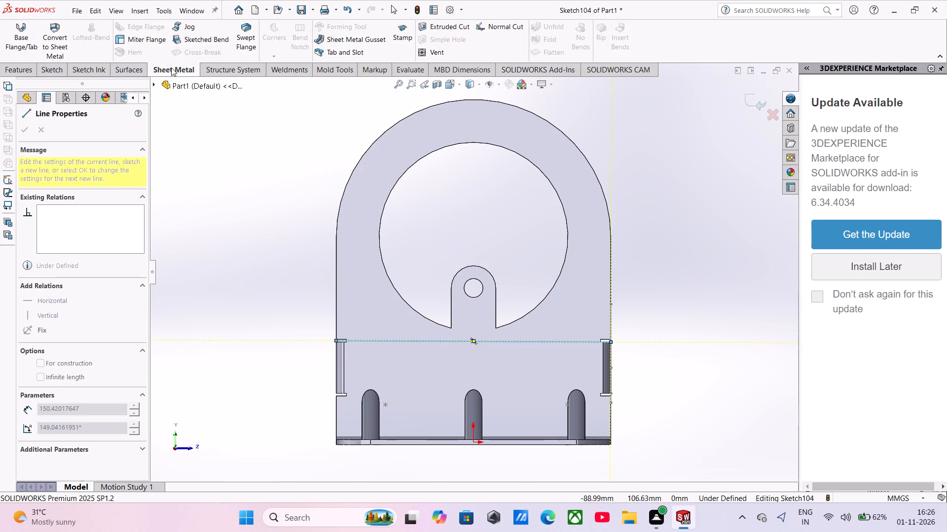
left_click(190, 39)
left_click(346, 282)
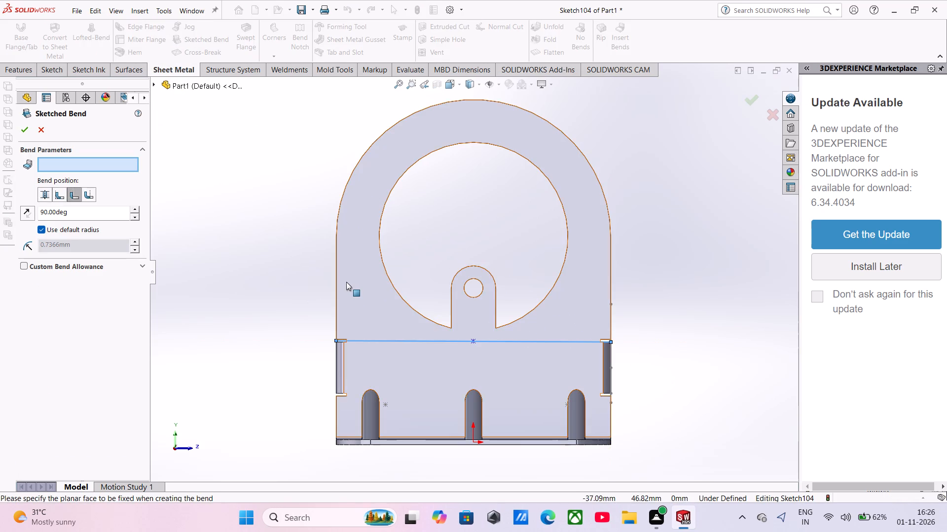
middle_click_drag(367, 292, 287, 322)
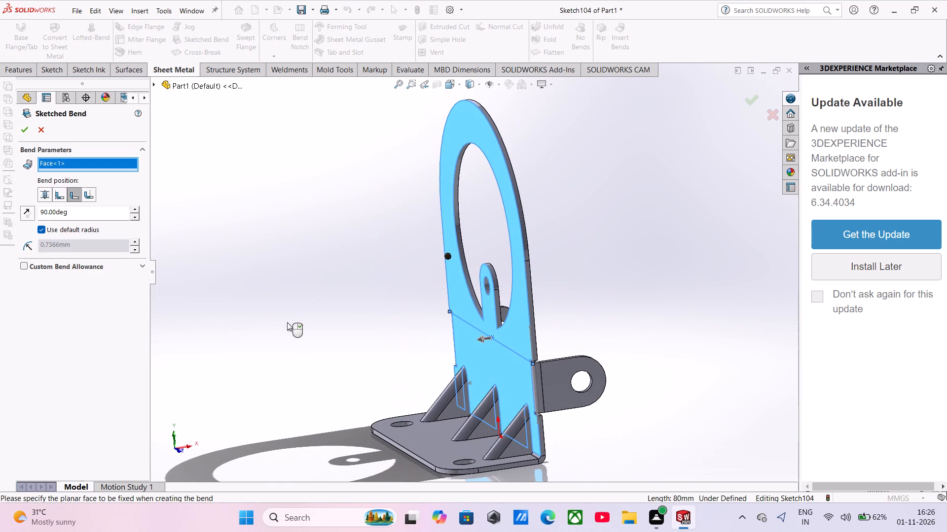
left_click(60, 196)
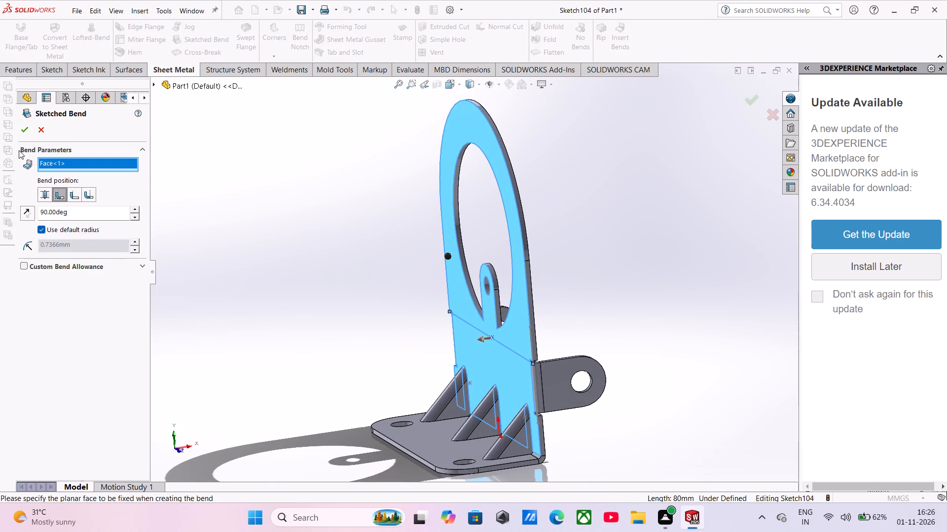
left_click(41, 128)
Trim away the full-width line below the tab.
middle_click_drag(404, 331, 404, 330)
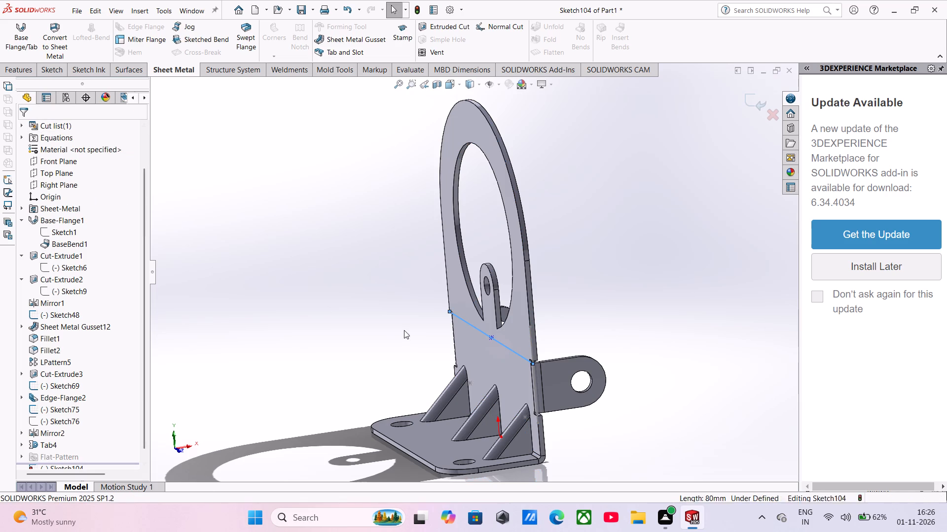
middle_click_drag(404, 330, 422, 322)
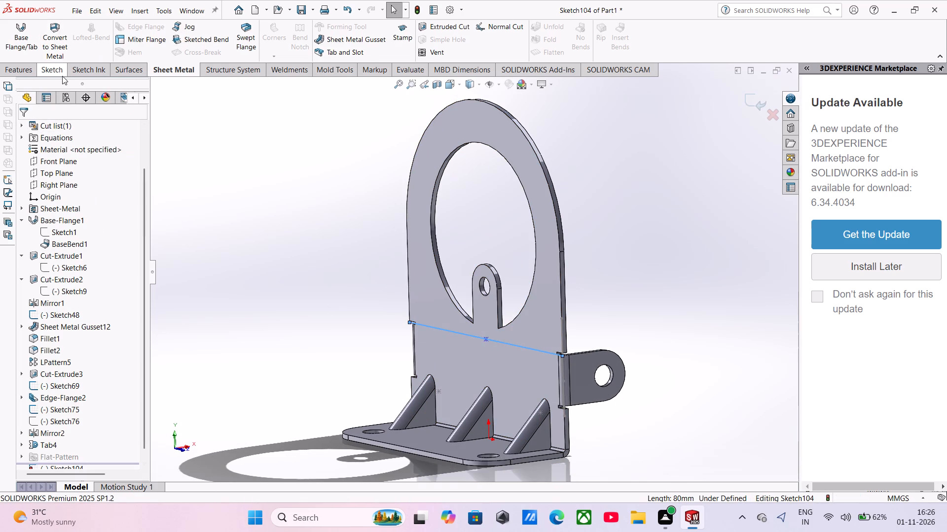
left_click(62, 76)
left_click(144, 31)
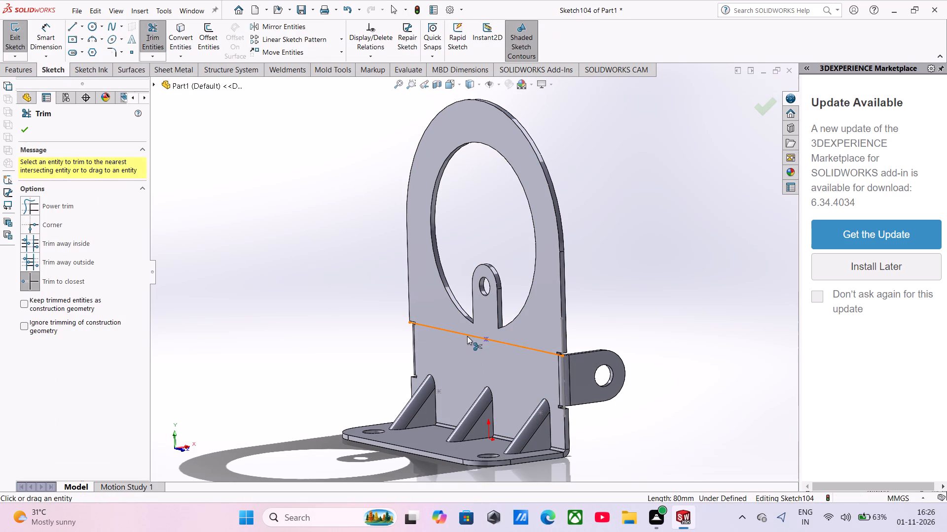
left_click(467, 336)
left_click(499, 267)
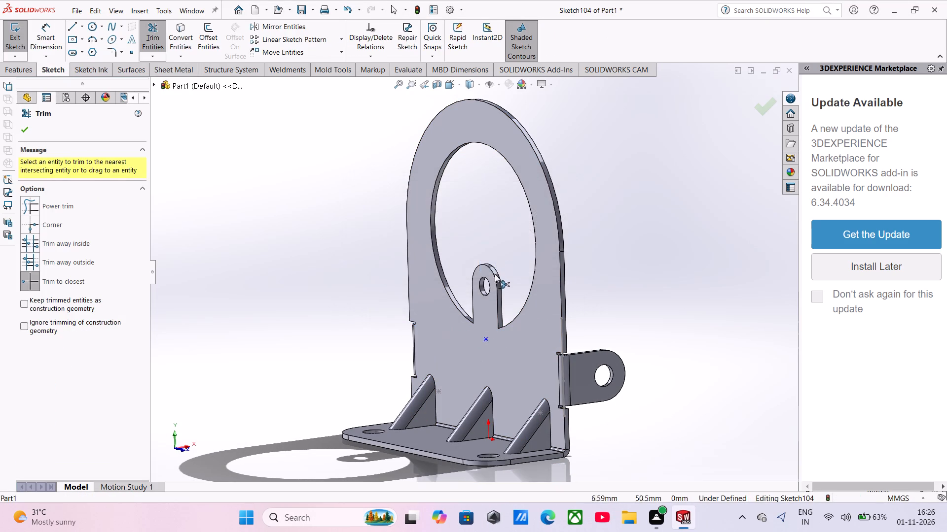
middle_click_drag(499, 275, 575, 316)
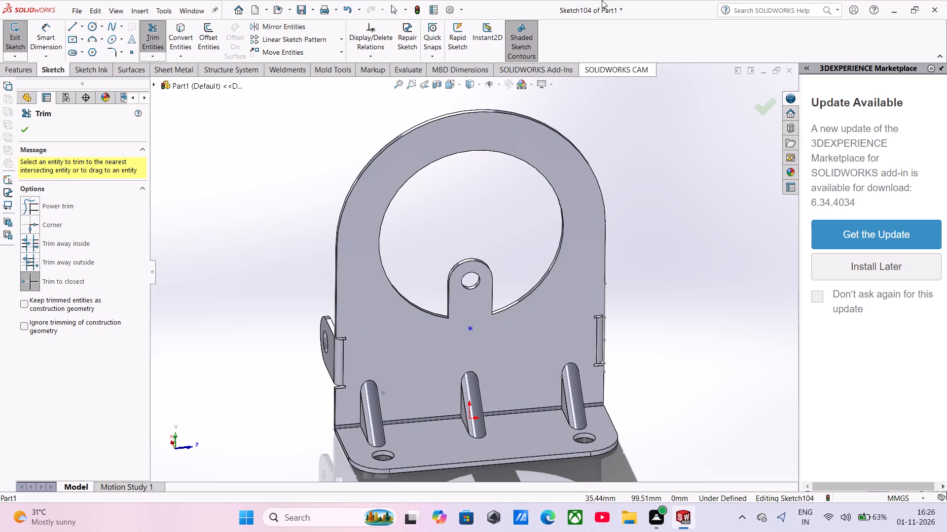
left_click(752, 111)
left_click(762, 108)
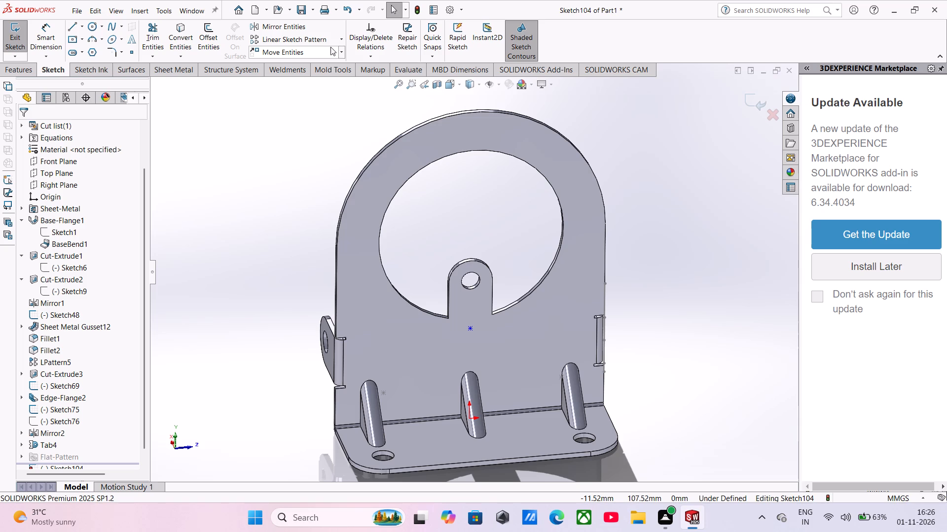
Leave the sketch on the large plate face, with nothing selected.
left_click(13, 68)
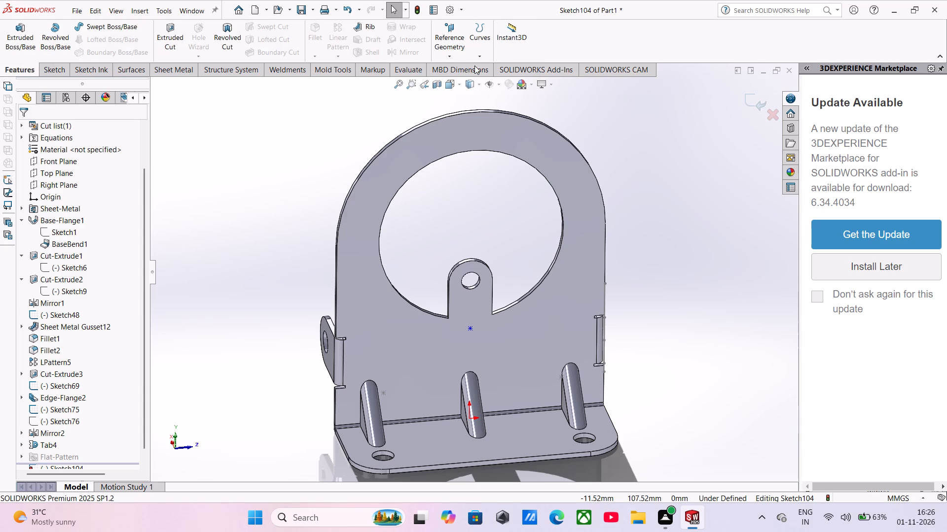
left_click(746, 110)
left_click(751, 104)
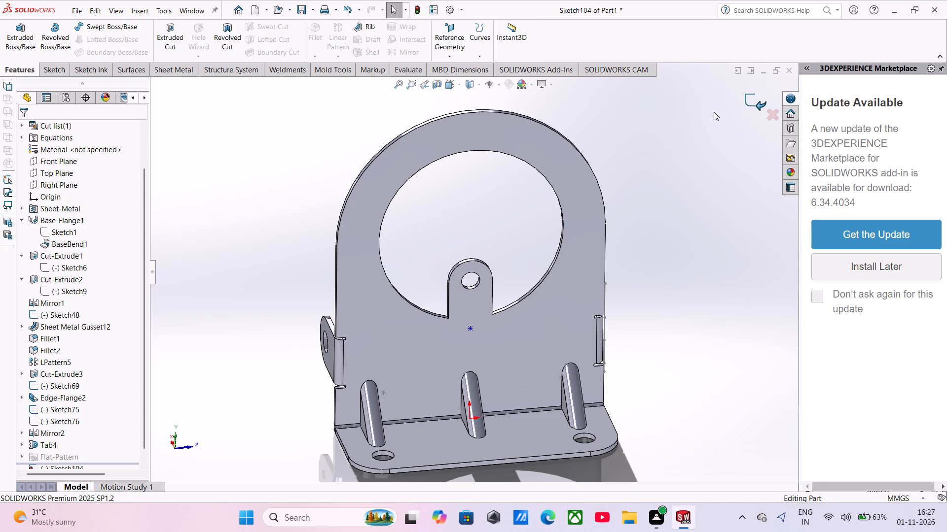
left_click(457, 286)
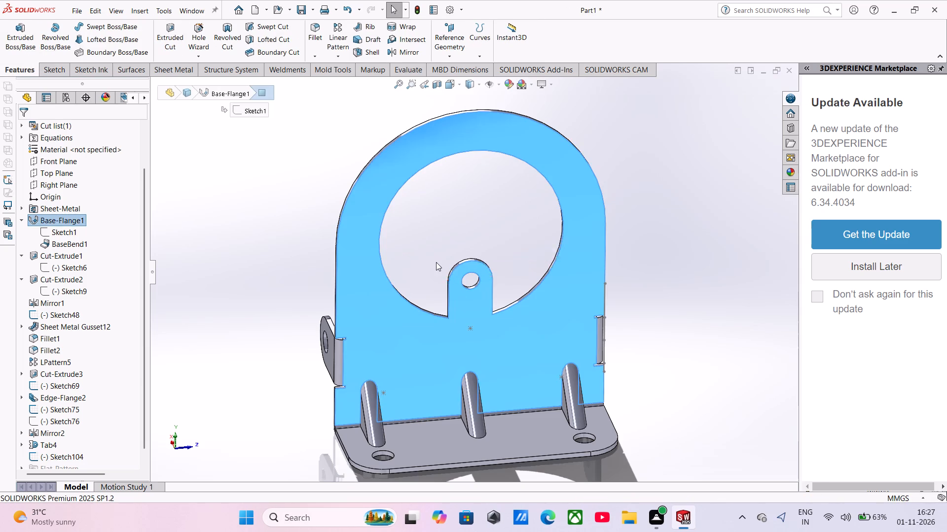
left_click(436, 262)
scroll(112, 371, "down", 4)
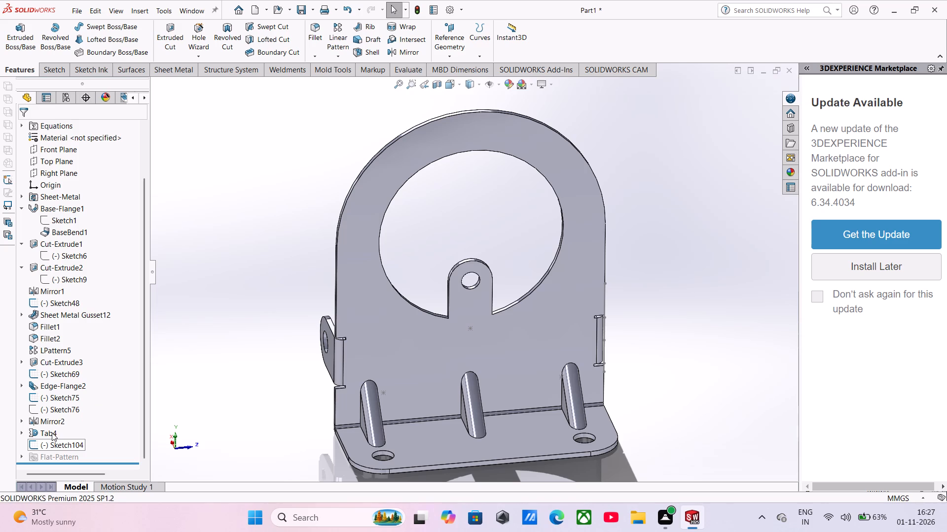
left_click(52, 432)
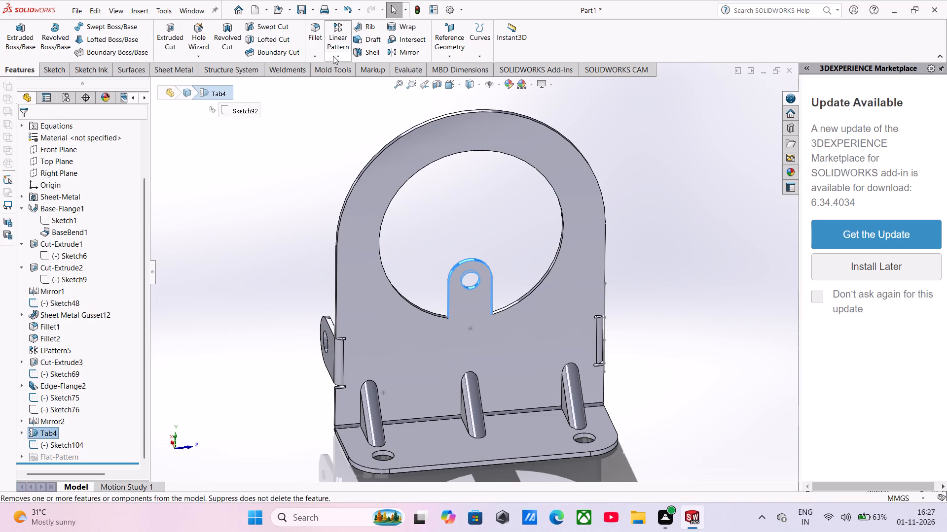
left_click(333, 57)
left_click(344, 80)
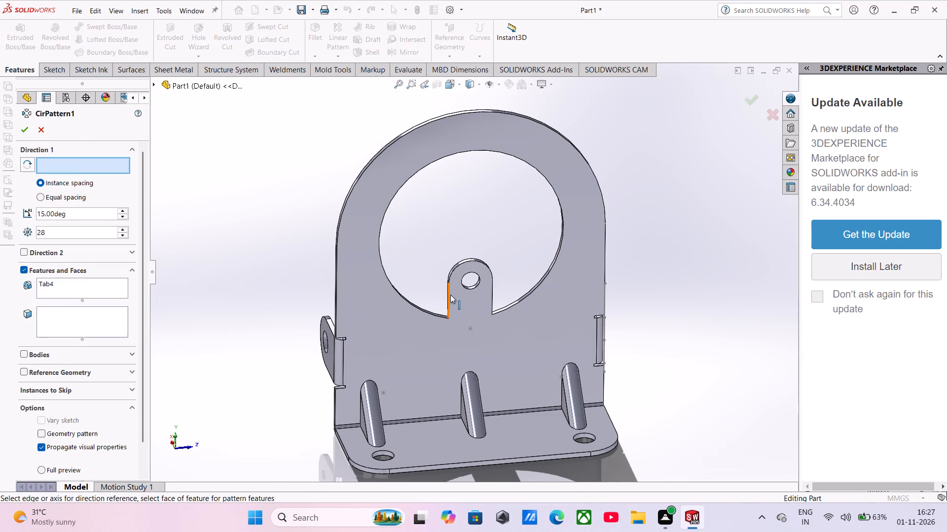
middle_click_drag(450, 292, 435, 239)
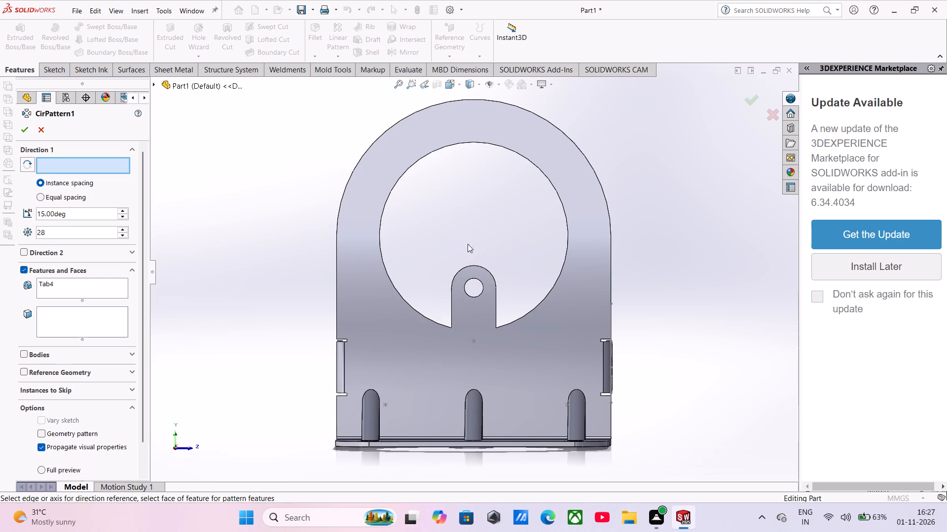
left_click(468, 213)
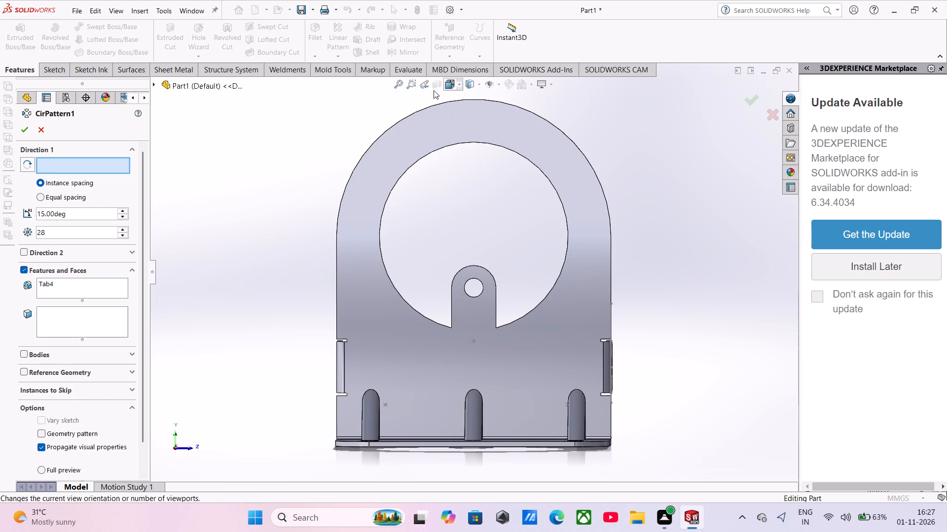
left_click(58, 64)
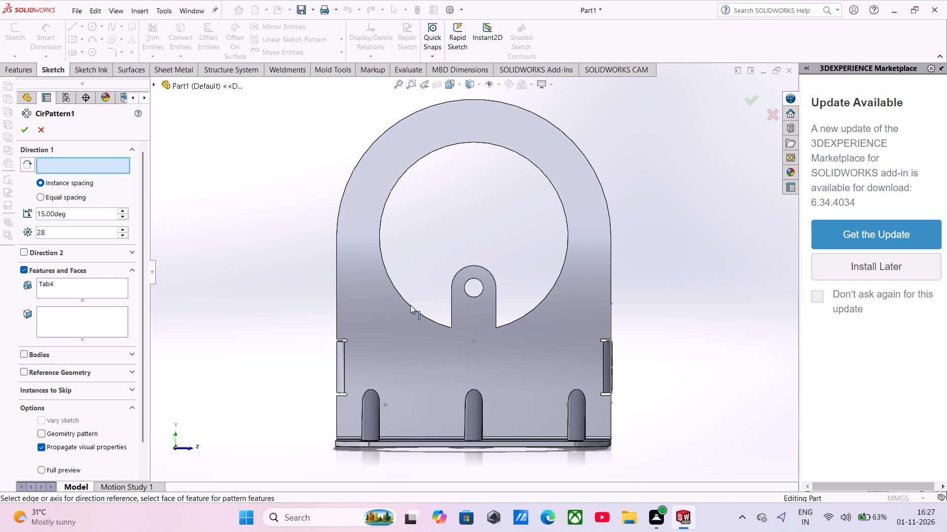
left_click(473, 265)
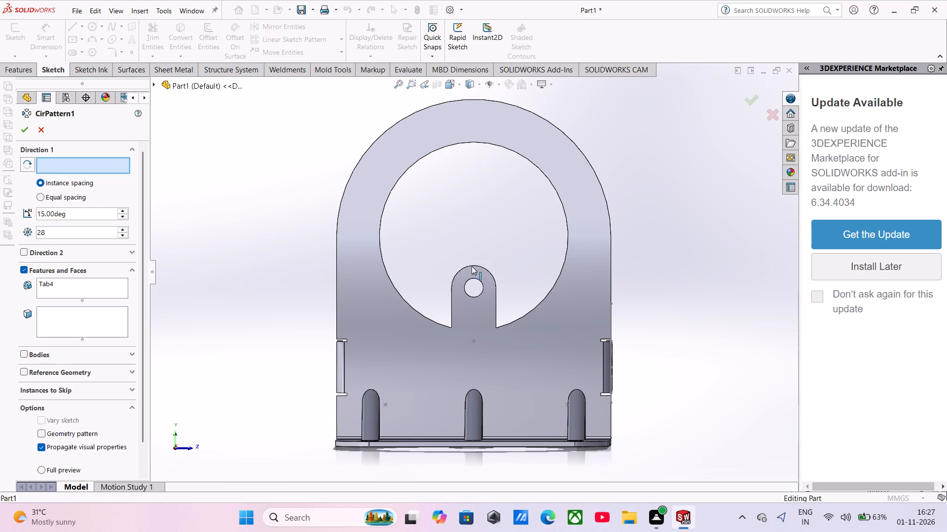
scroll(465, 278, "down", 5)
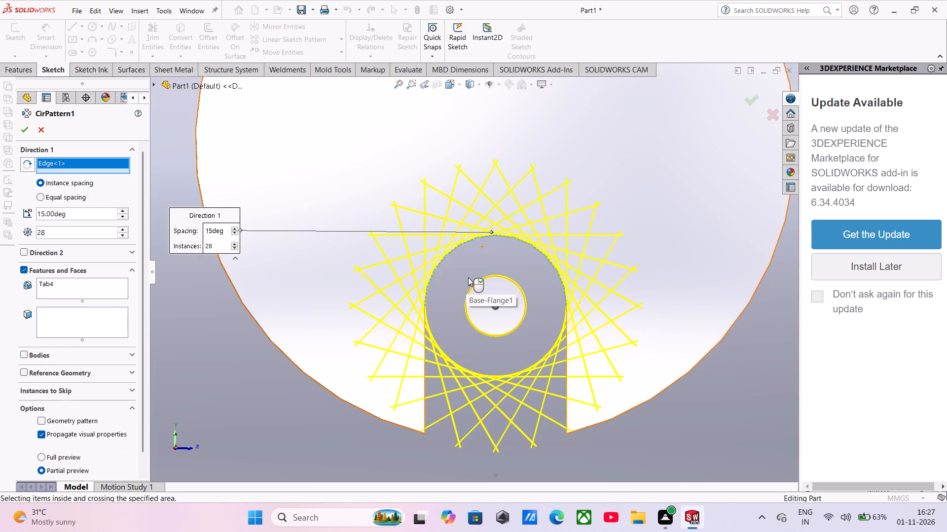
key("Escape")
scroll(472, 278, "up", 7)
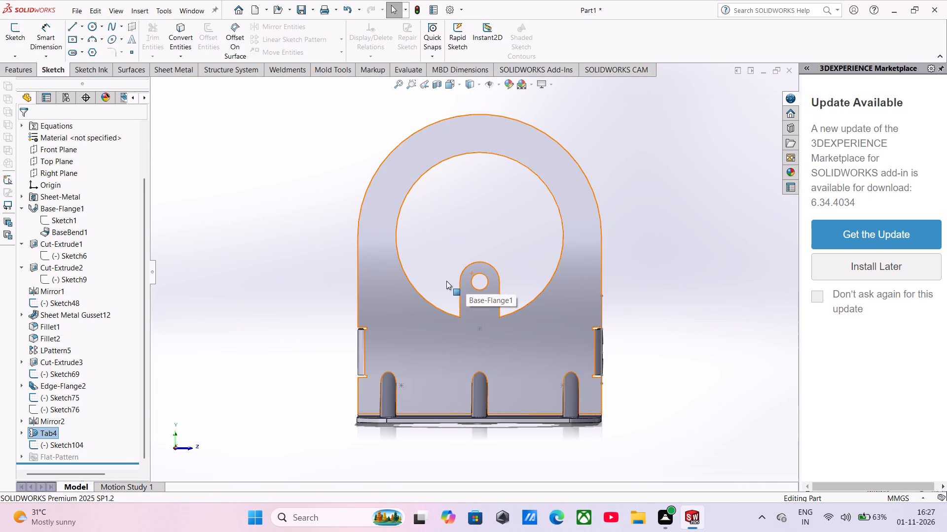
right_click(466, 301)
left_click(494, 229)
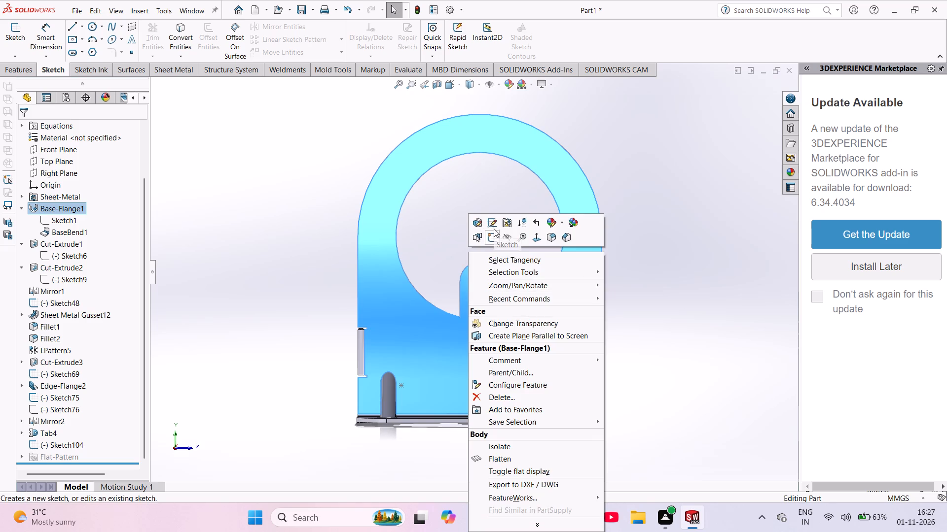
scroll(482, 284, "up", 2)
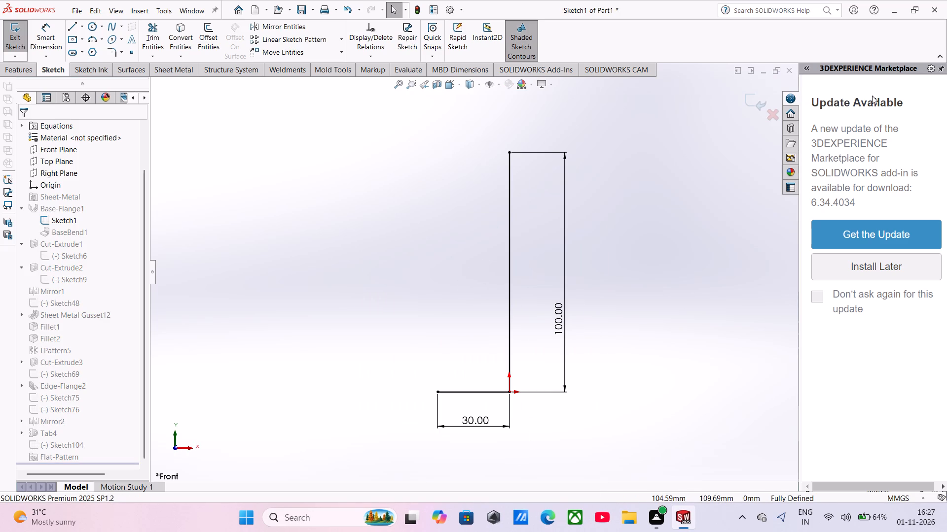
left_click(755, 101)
In the rounded tab's sketch, circular-pattern the tab outline and its small hole about the large hole's centre, 4 equally spaced instances over 360°.
middle_click_drag(449, 256, 491, 236)
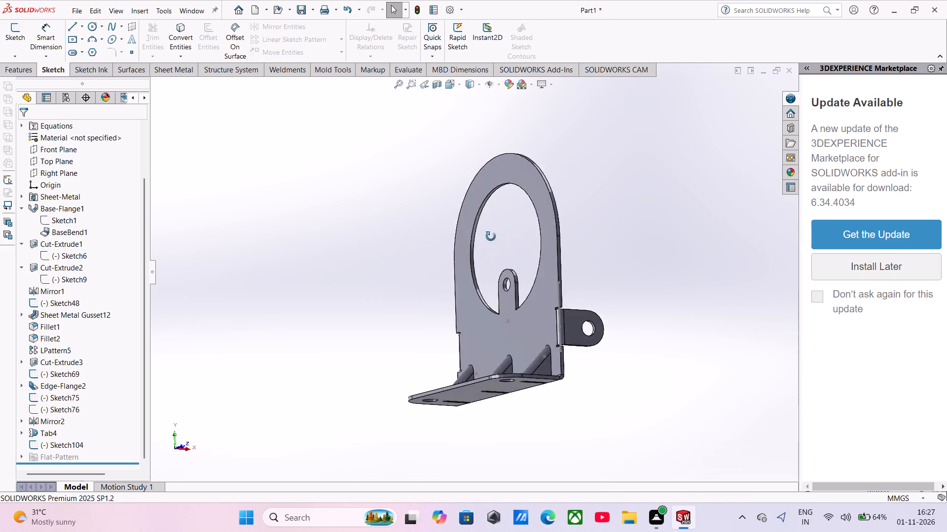
middle_click_drag(491, 236, 511, 243)
left_click(503, 298)
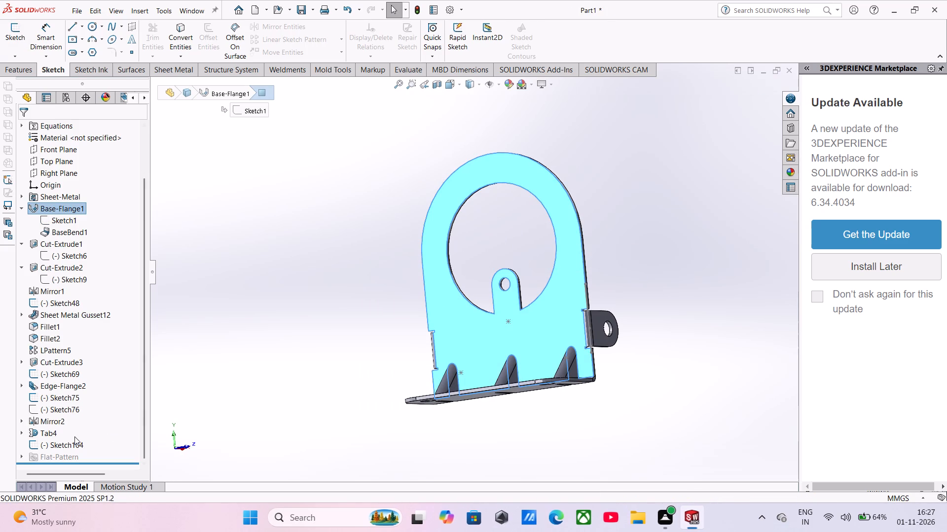
left_click(46, 436)
left_click(74, 409)
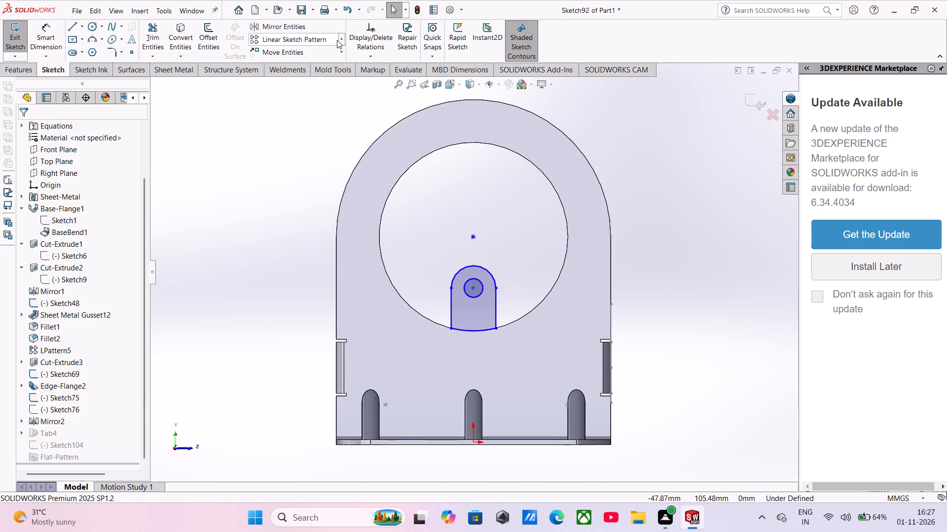
left_click(339, 40)
left_click(333, 61)
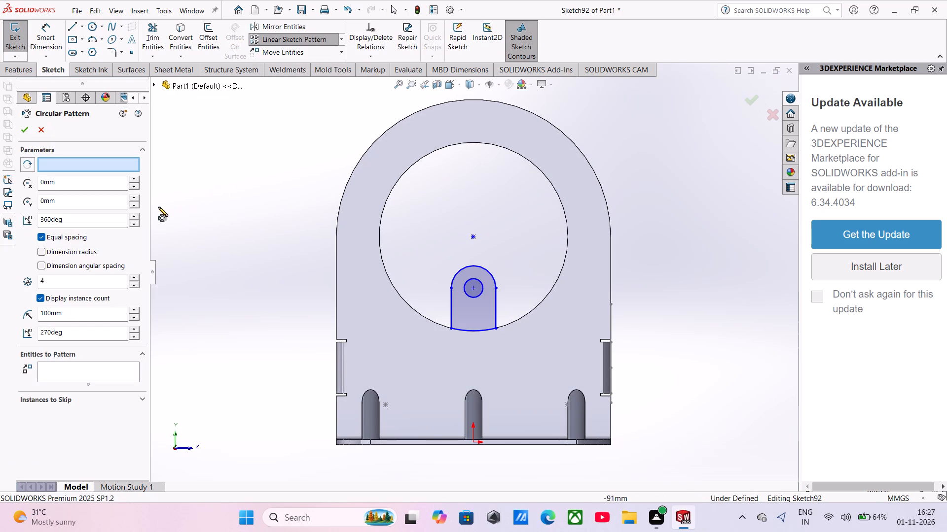
left_click(473, 235)
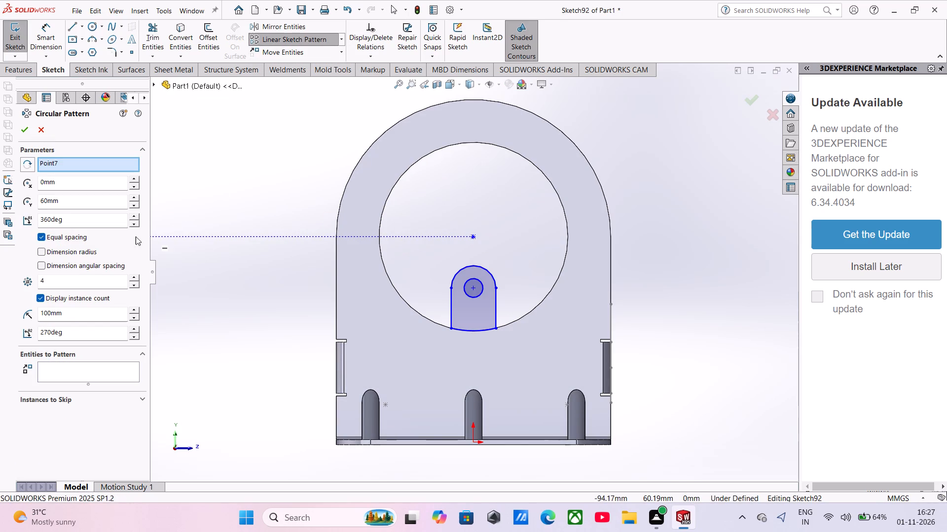
left_click(84, 371)
left_click(453, 313)
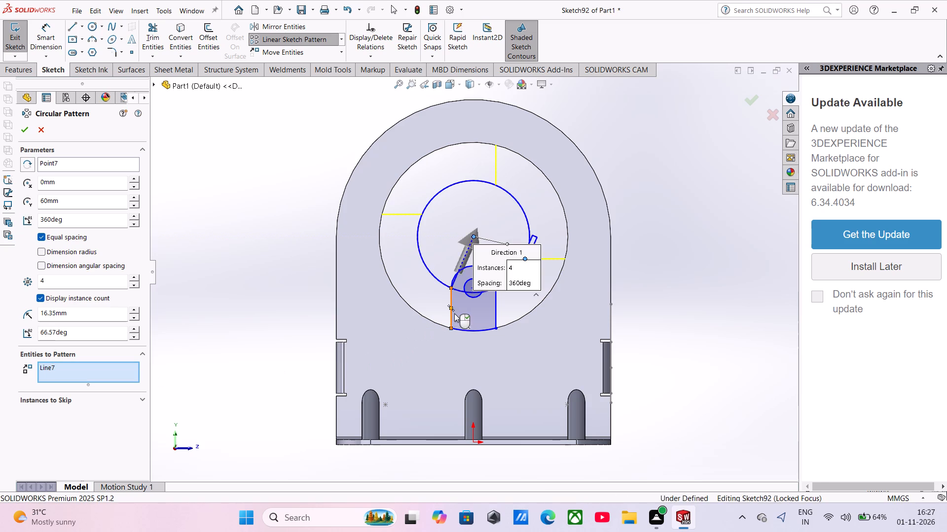
left_click(466, 332)
left_click(496, 319)
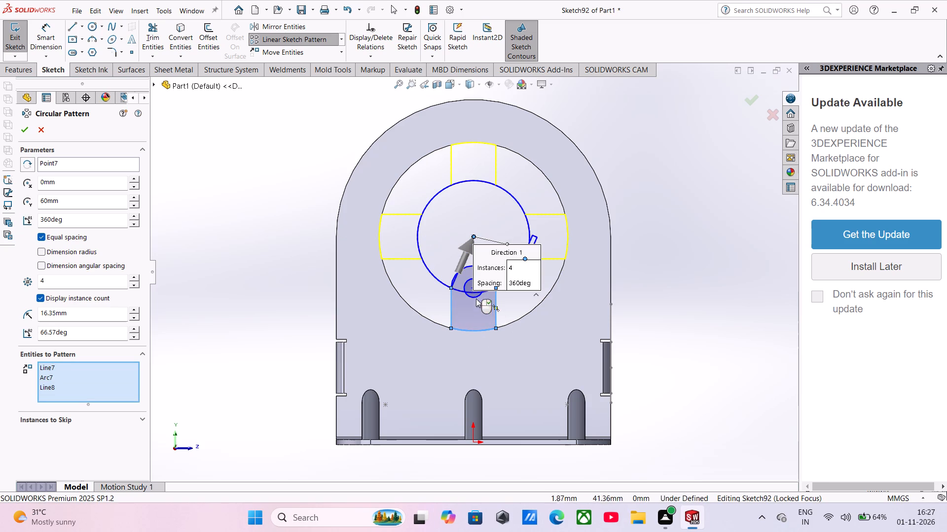
scroll(455, 283, "down", 4)
left_click(484, 248)
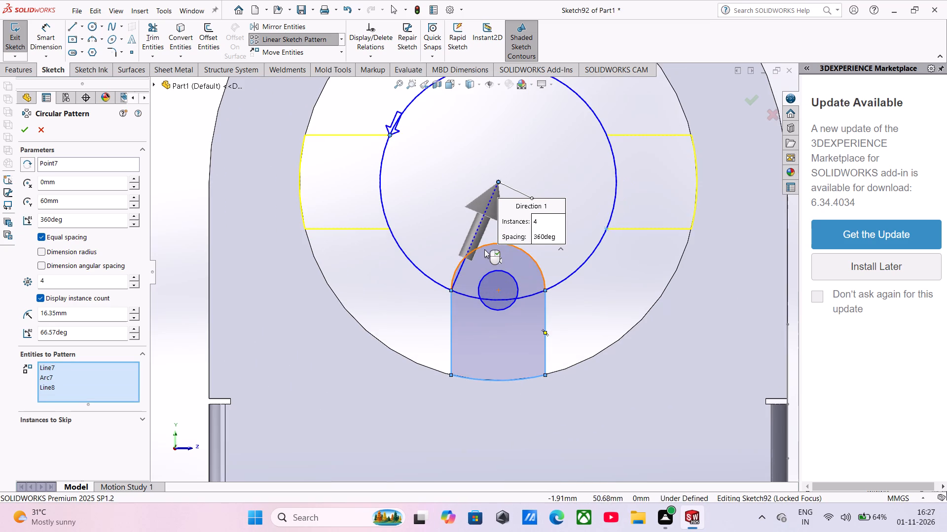
scroll(483, 279, "up", 3)
scroll(483, 287, "down", 2)
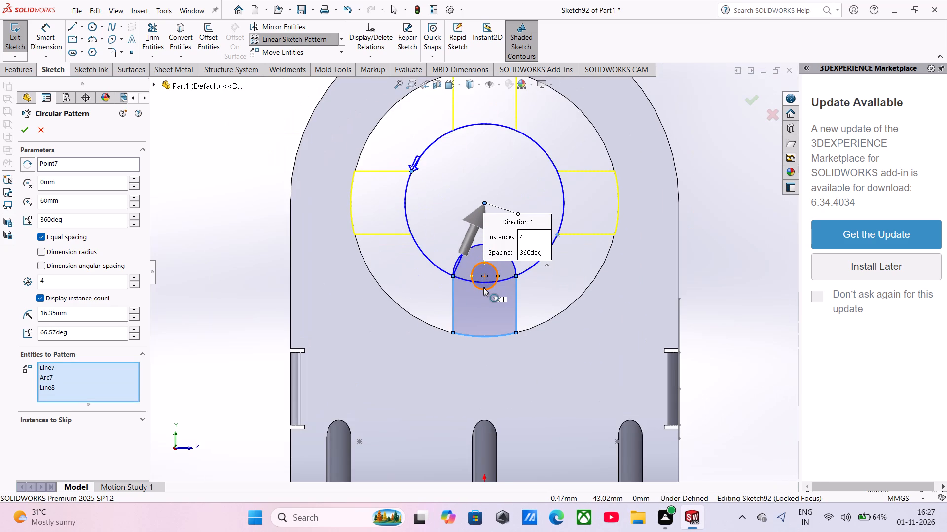
left_click(483, 287)
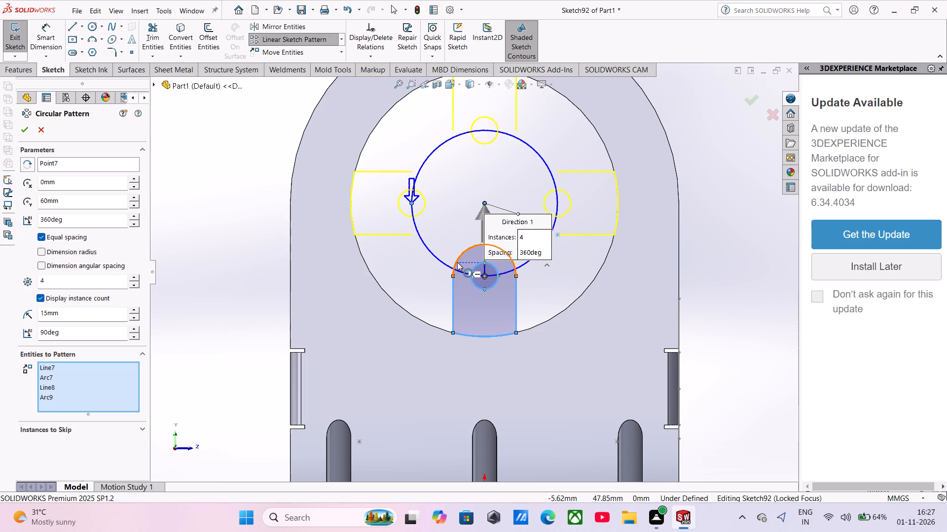
left_click(457, 262)
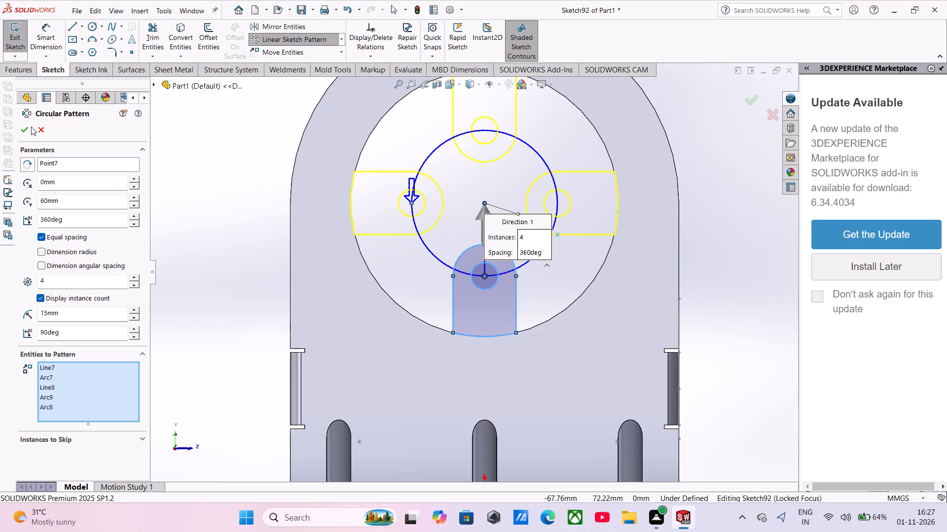
left_click(29, 127)
Leave the tab's sketch so the tab feature rebuilds with the patterned profiles.
scroll(496, 245, "up", 4)
middle_click_drag(498, 243, 482, 246)
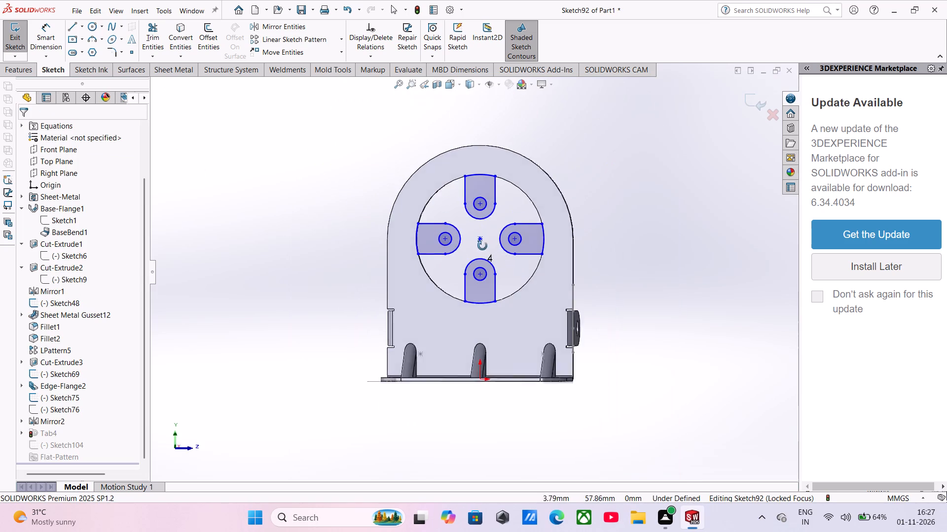
middle_click_drag(482, 246, 434, 259)
scroll(430, 264, "down", 1)
scroll(484, 199, "down", 4)
middle_click_drag(505, 241, 491, 245)
left_click(199, 67)
left_click(182, 67)
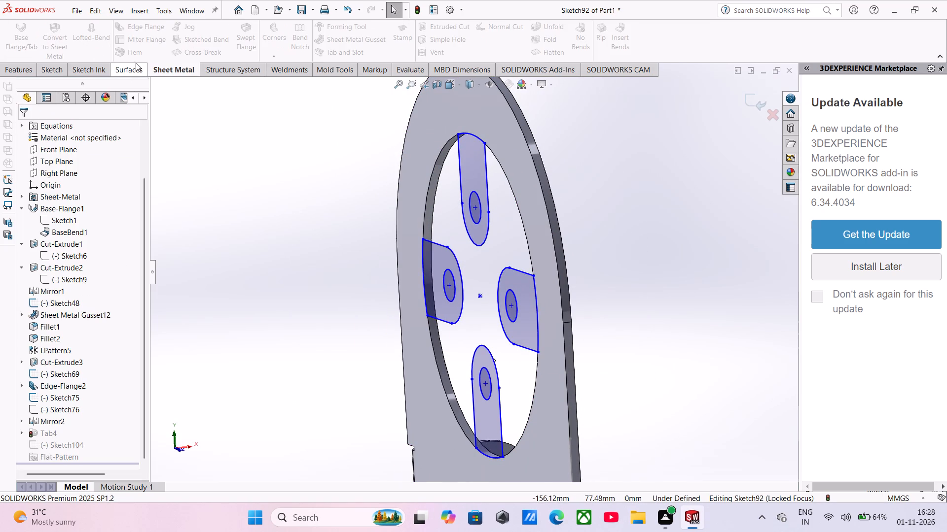
left_click(751, 100)
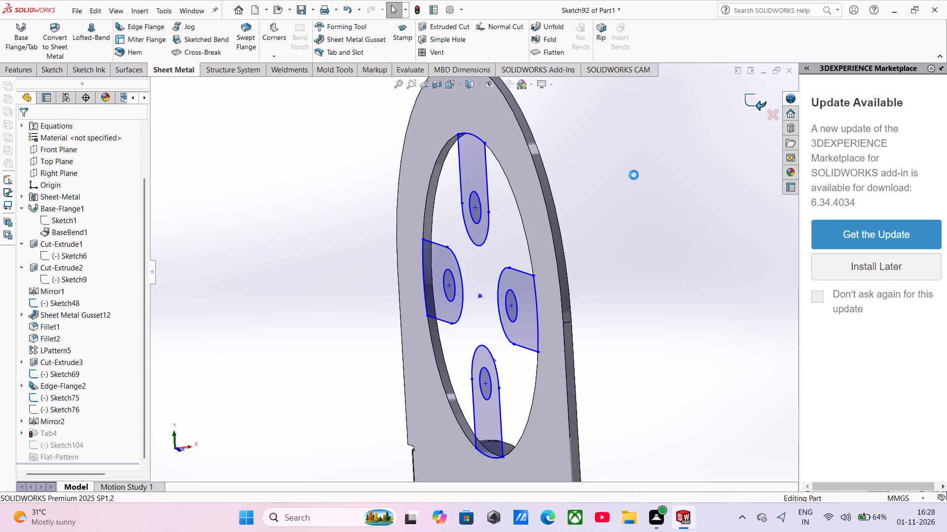
On the large plate face, sketch a vertical line across the full width of the large hole's left tab, near its base.
middle_click_drag(495, 228, 581, 195)
scroll(554, 248, "up", 3)
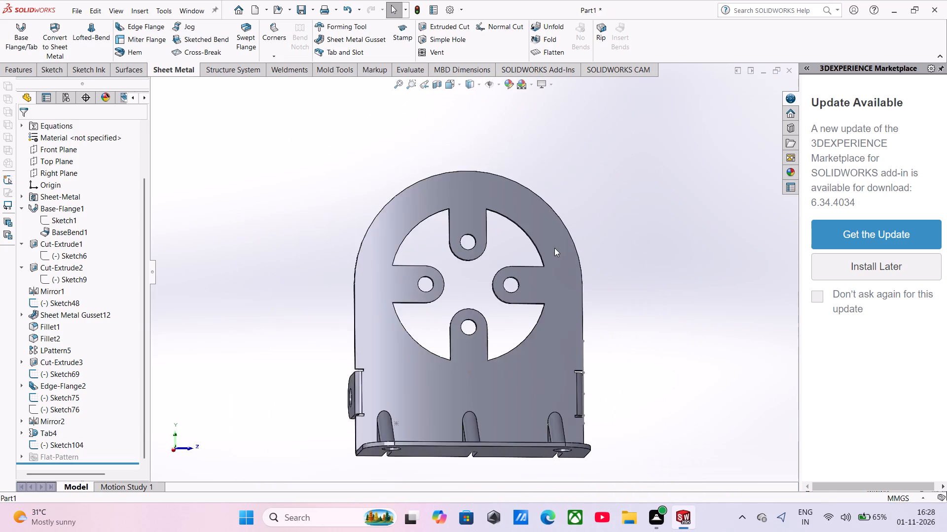
scroll(554, 248, "up", 2)
middle_click_drag(554, 248, 494, 257)
scroll(508, 277, "down", 1)
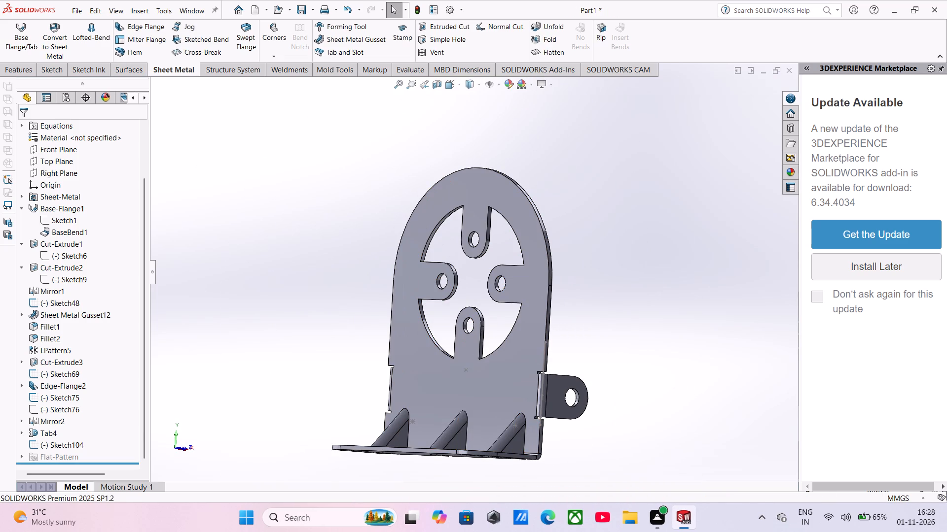
left_click(54, 74)
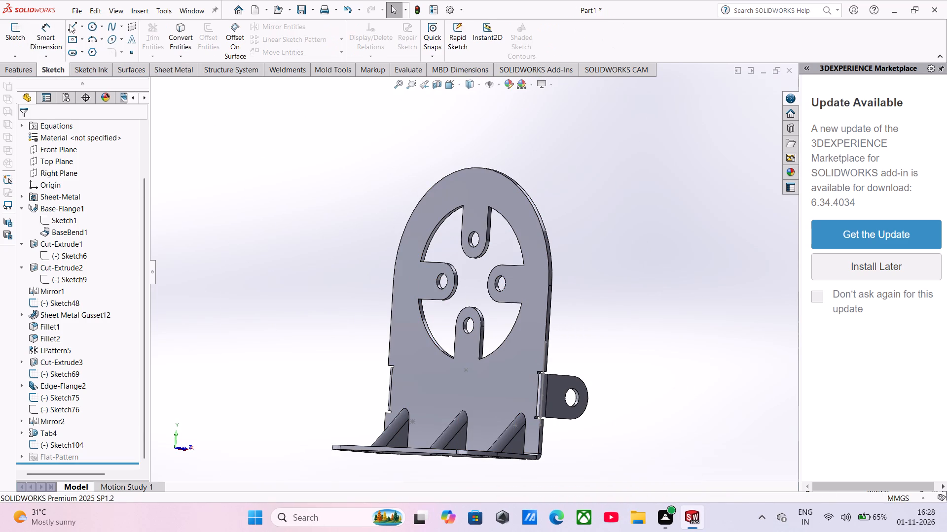
left_click(76, 24)
left_click(431, 220)
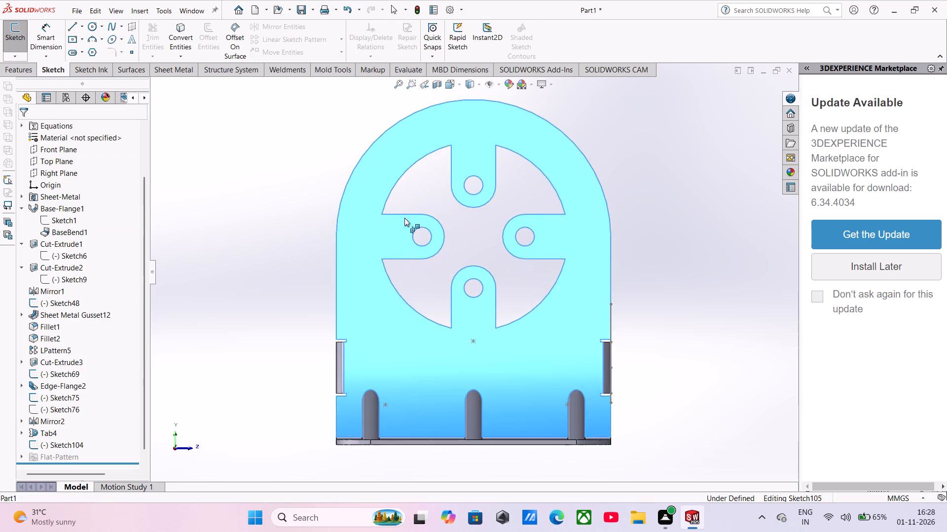
left_click(391, 214)
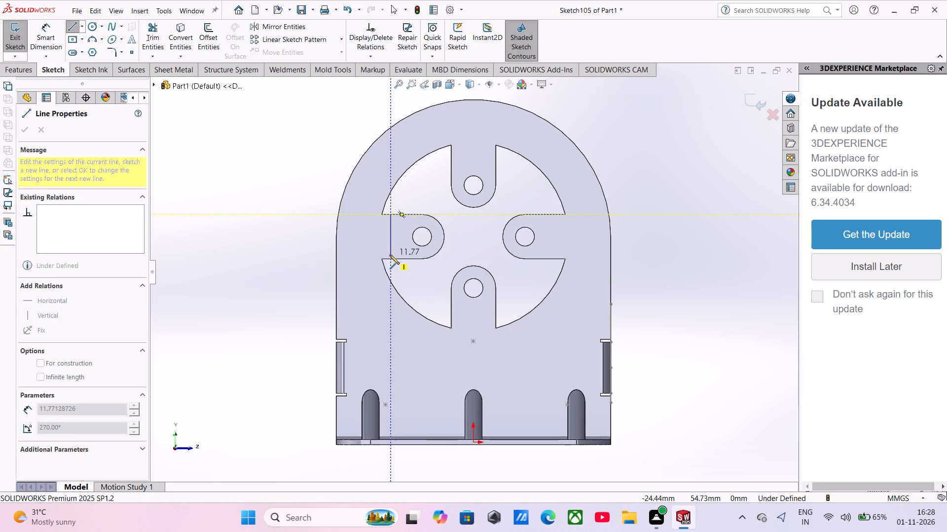
left_click(390, 258)
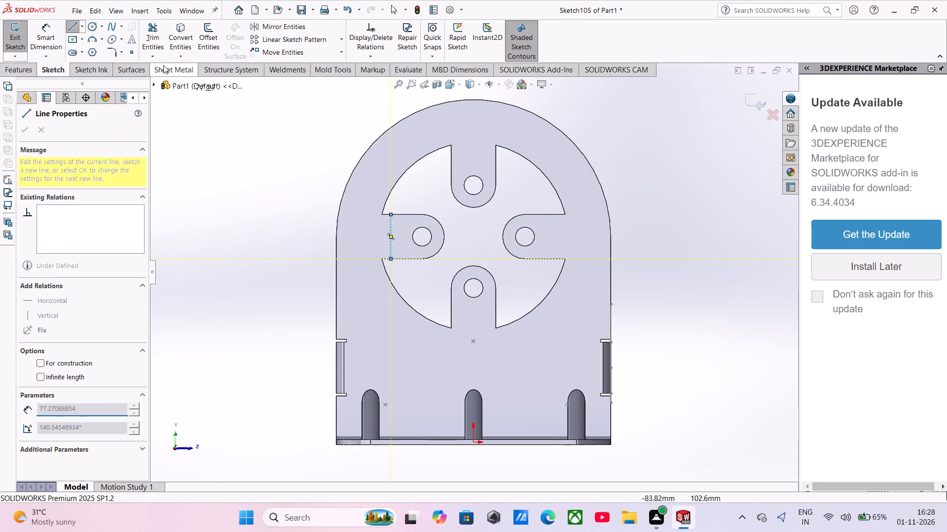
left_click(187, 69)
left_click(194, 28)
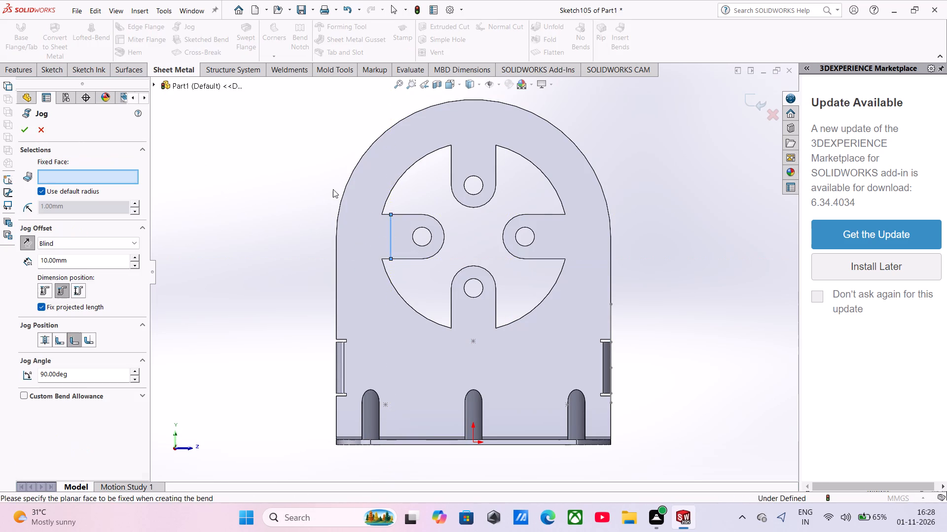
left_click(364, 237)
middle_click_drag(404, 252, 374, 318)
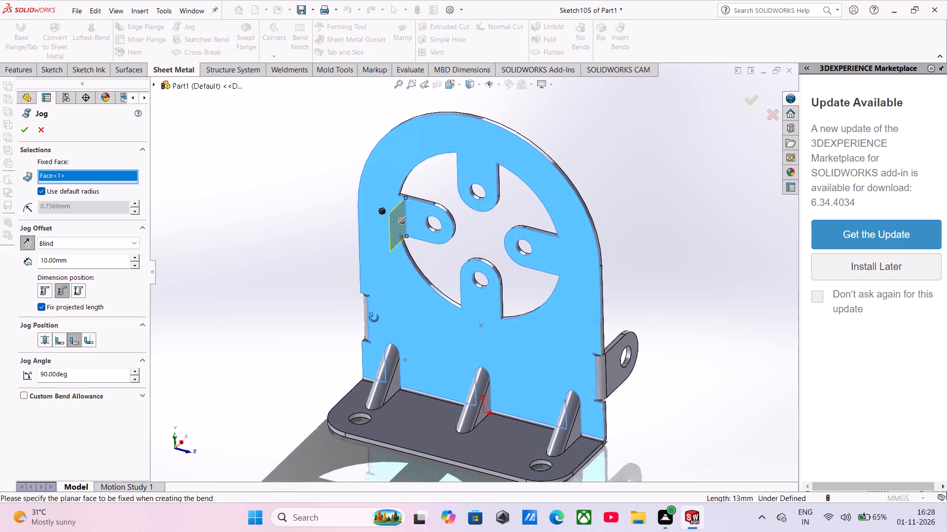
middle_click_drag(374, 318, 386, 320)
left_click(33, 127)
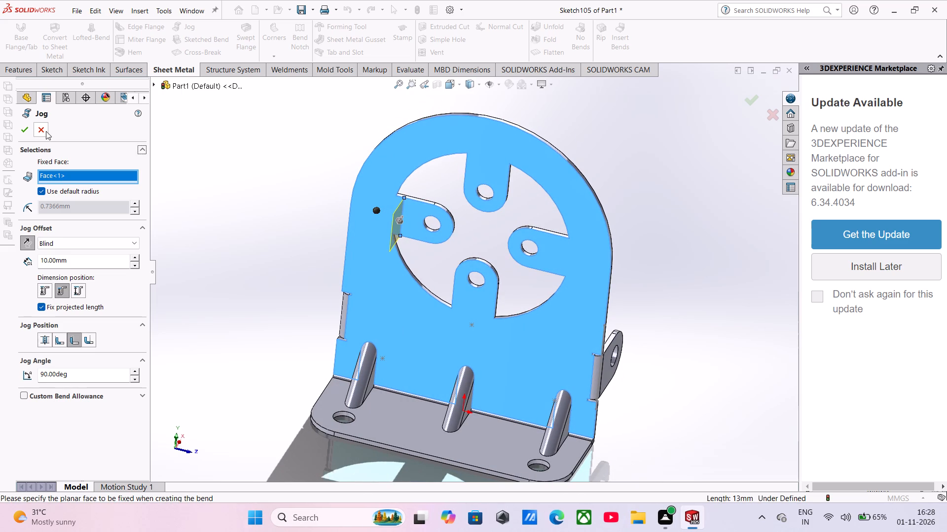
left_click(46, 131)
Undo the vertical line sketched across the base of the large hole's left tab.
scroll(403, 264, "down", 1)
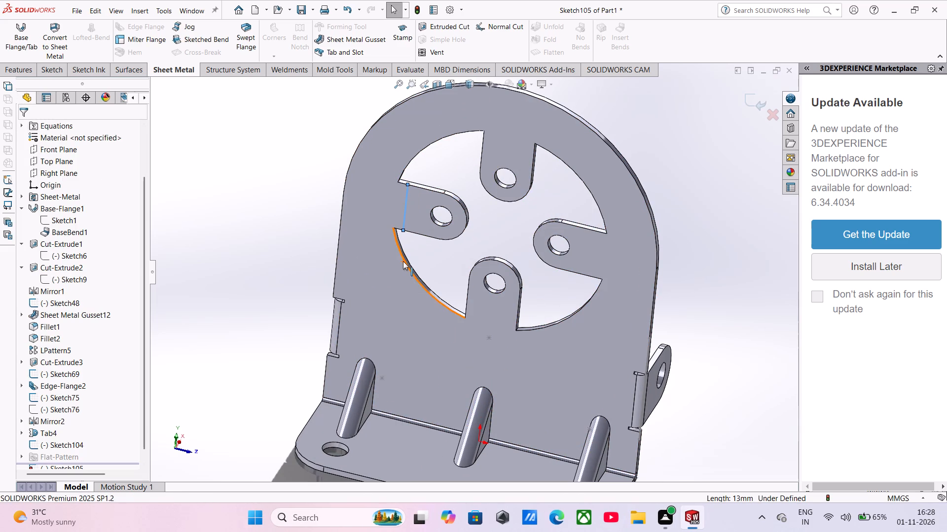
key("ctrl+z")
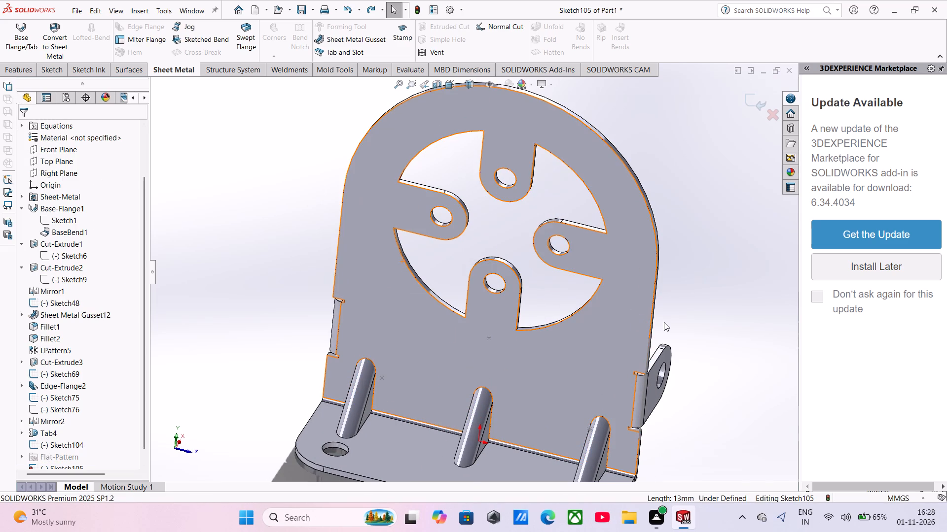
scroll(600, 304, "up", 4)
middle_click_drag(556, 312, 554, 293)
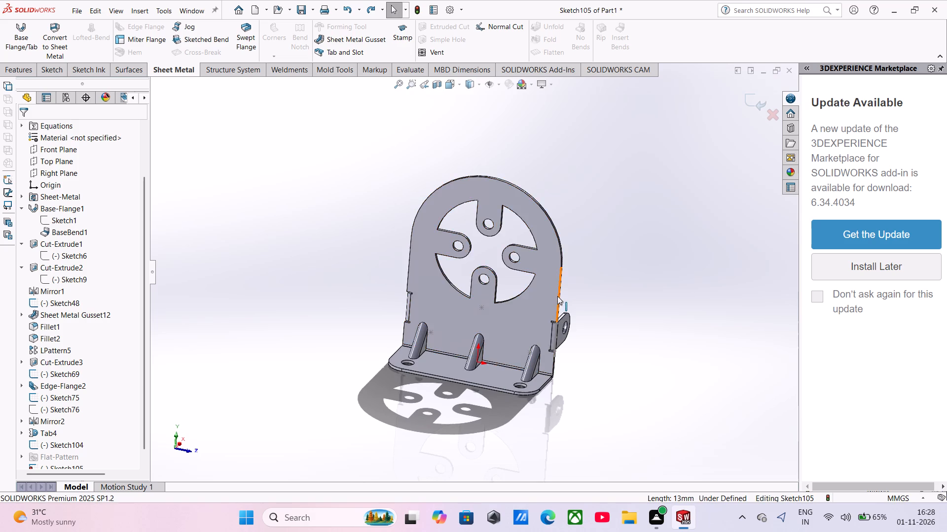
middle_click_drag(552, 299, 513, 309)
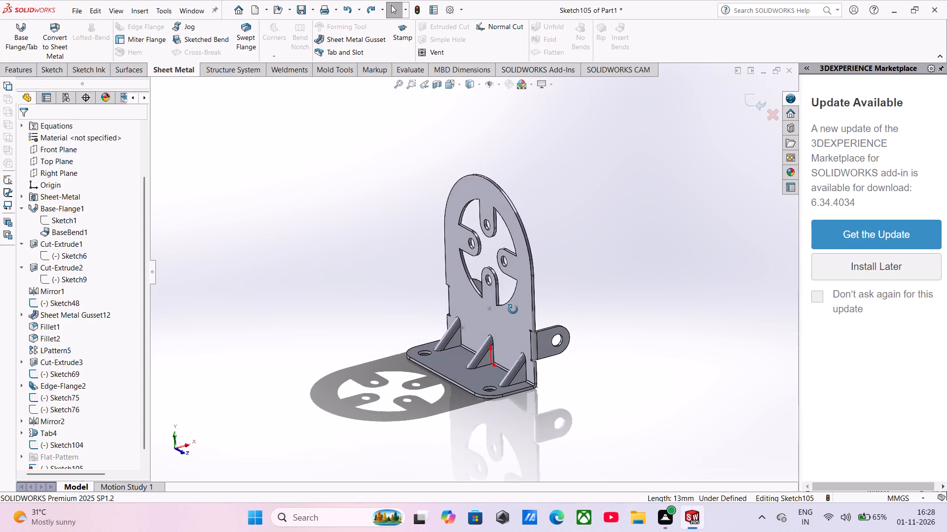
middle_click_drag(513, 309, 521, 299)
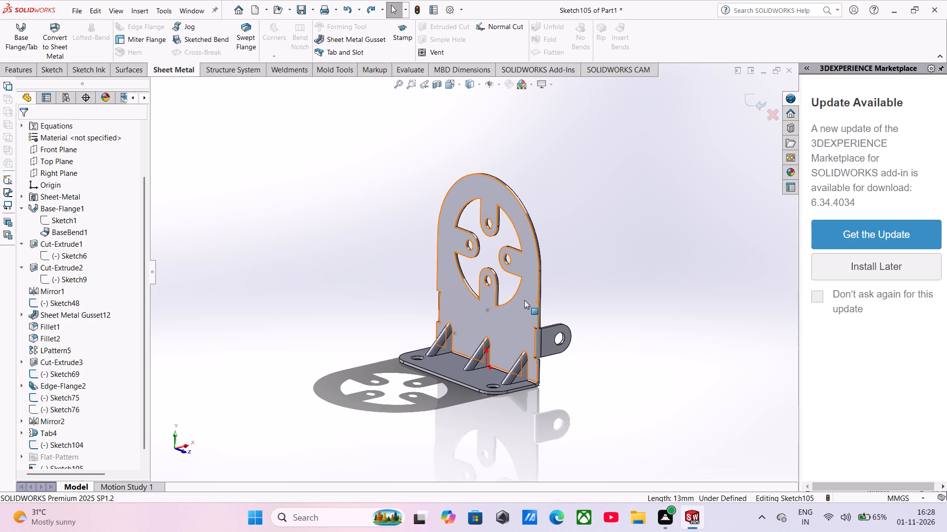
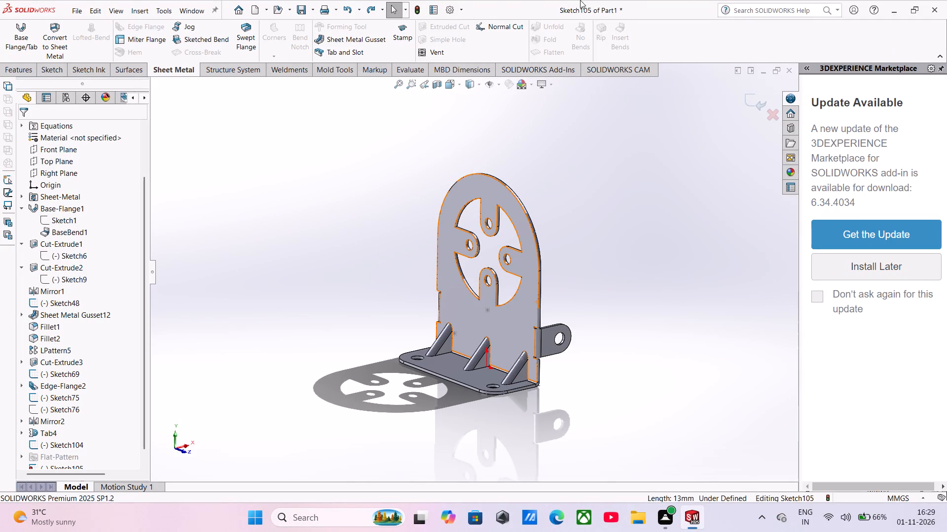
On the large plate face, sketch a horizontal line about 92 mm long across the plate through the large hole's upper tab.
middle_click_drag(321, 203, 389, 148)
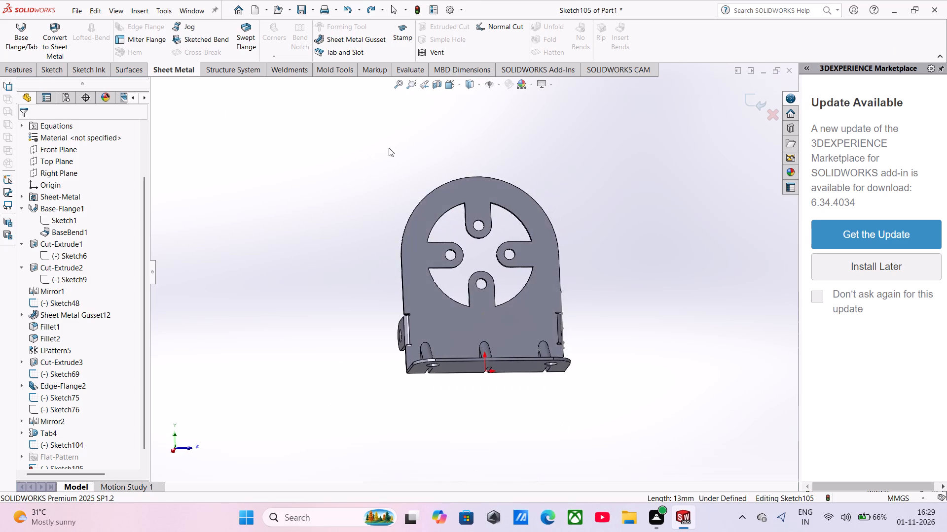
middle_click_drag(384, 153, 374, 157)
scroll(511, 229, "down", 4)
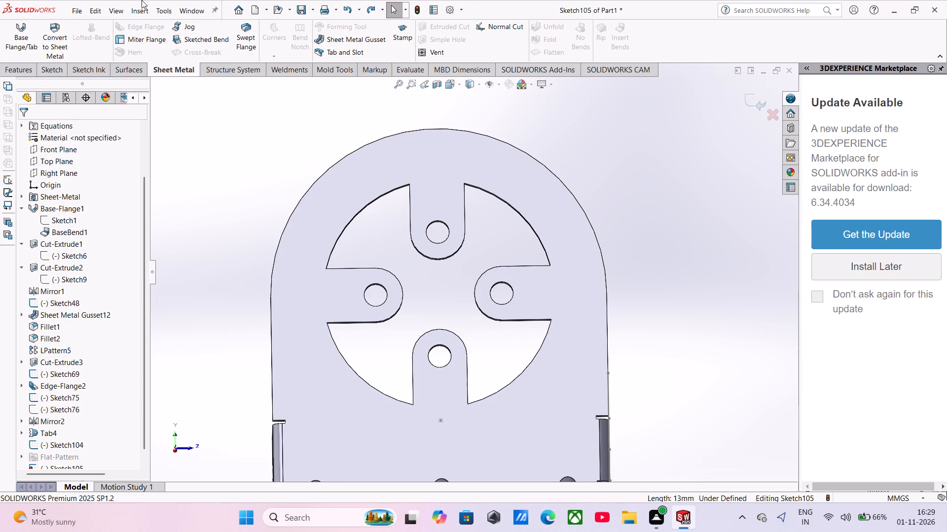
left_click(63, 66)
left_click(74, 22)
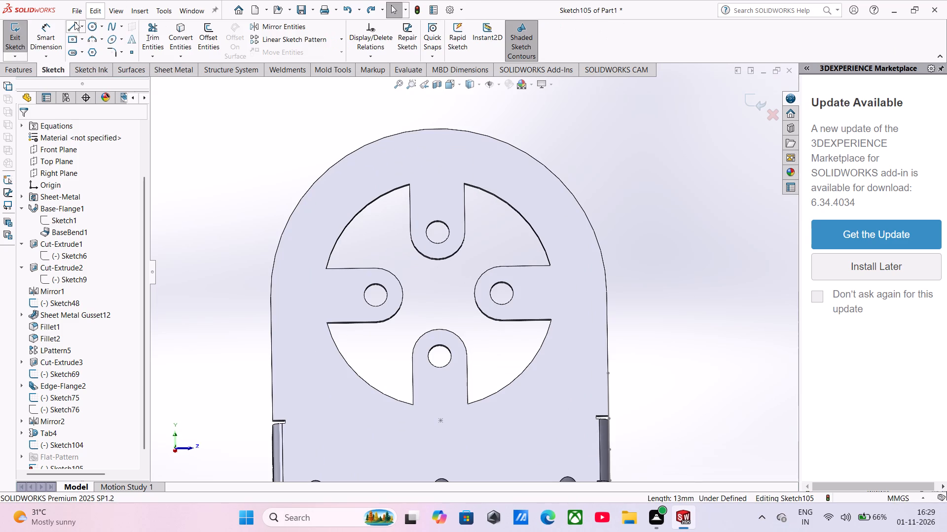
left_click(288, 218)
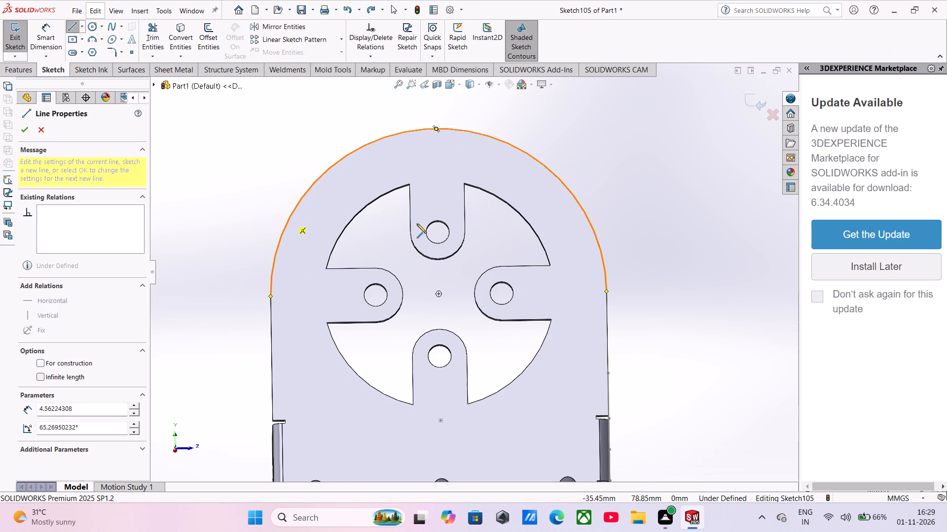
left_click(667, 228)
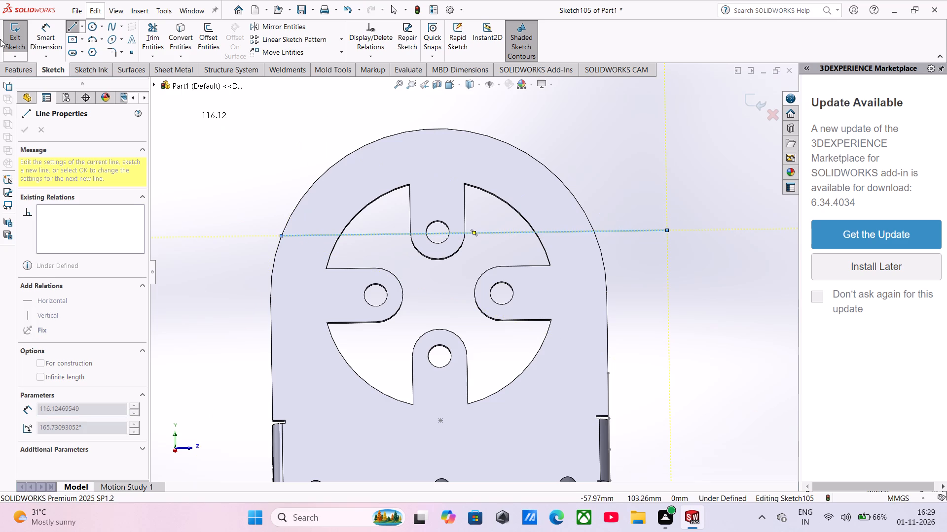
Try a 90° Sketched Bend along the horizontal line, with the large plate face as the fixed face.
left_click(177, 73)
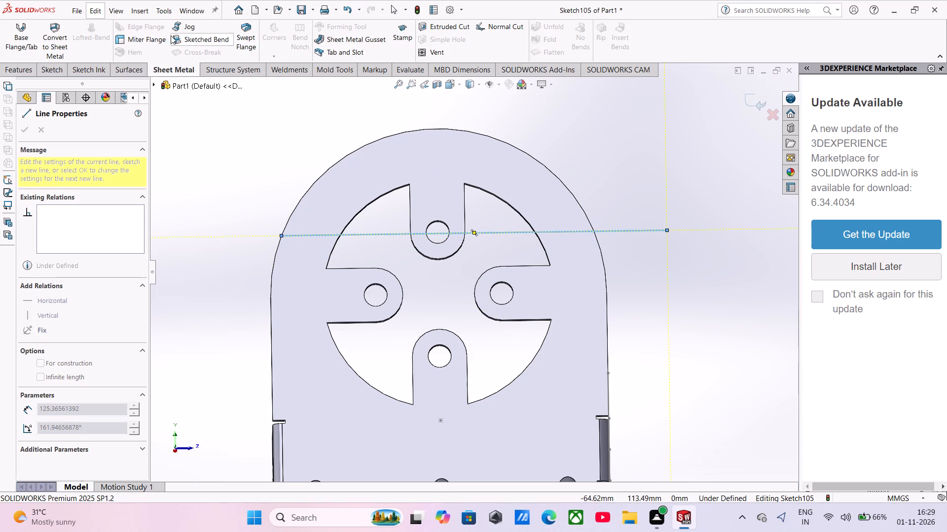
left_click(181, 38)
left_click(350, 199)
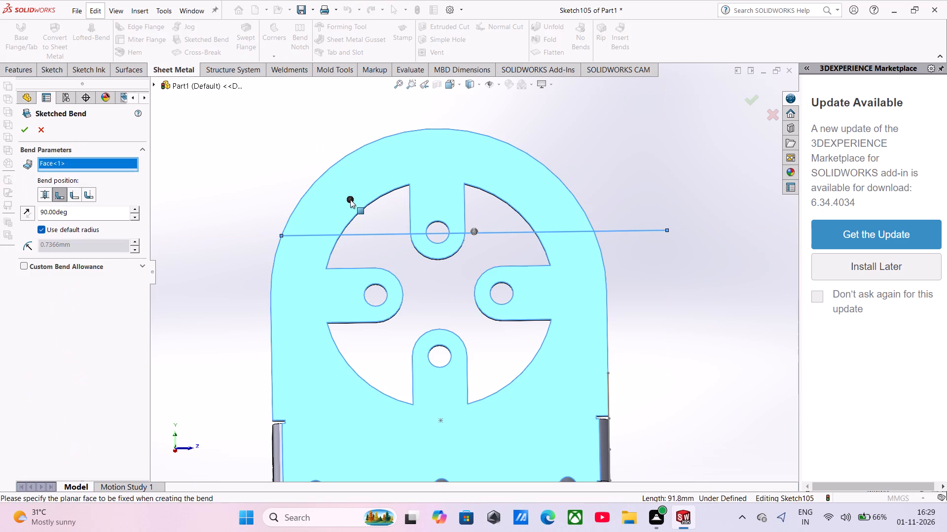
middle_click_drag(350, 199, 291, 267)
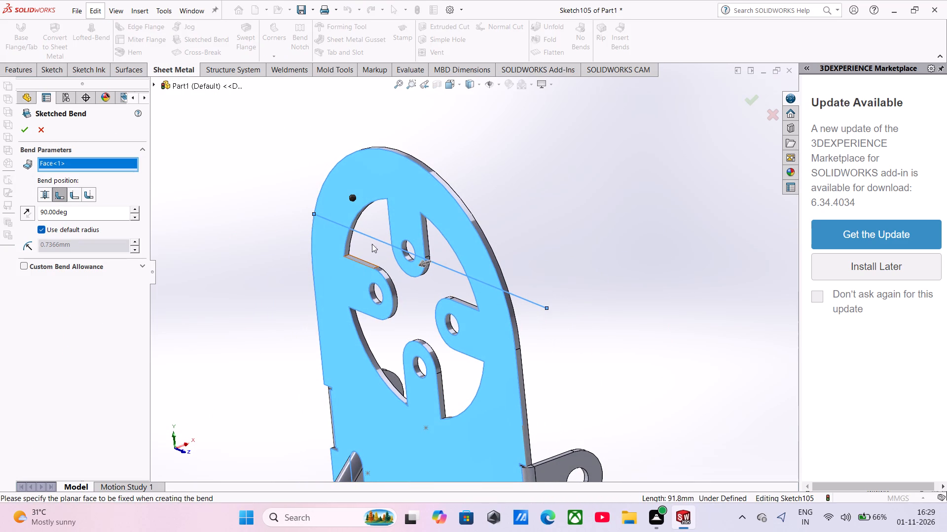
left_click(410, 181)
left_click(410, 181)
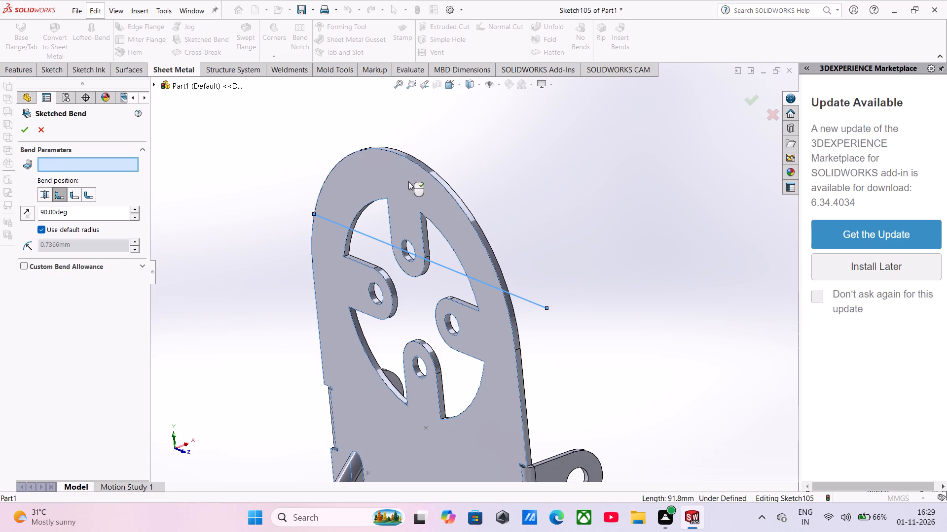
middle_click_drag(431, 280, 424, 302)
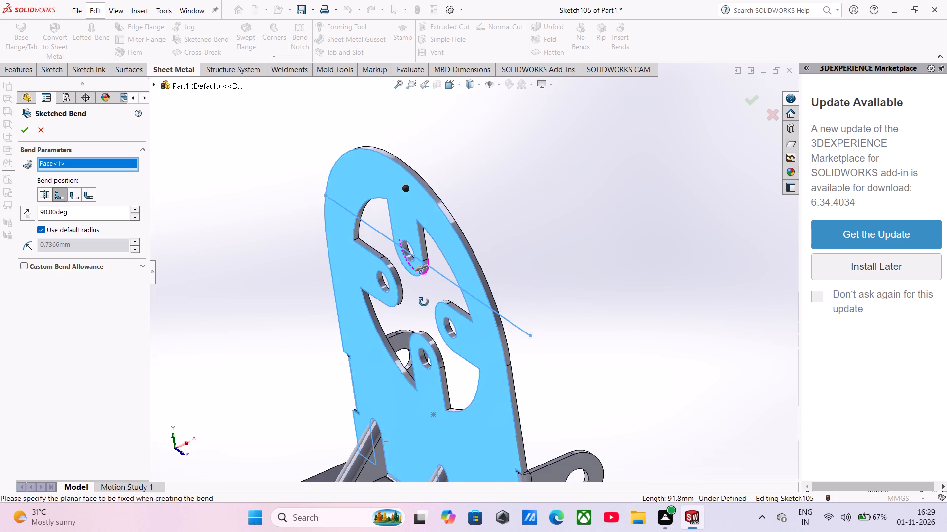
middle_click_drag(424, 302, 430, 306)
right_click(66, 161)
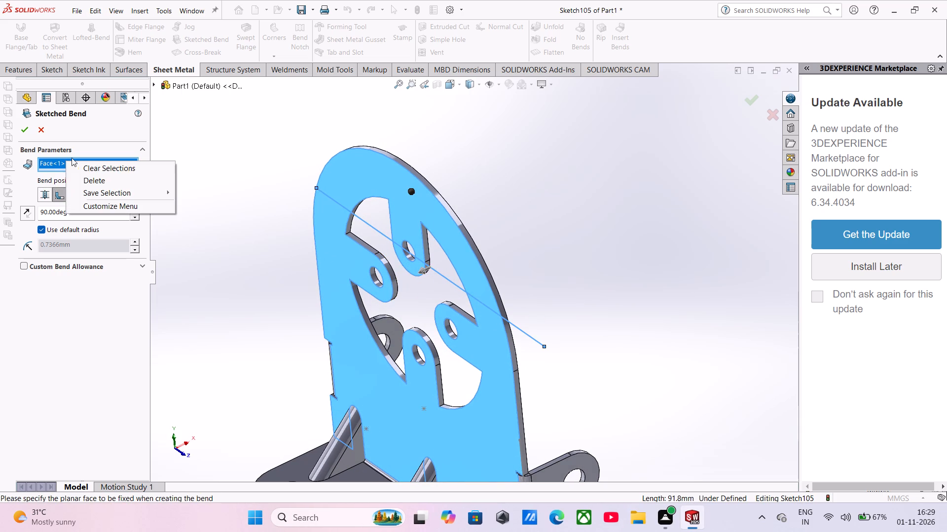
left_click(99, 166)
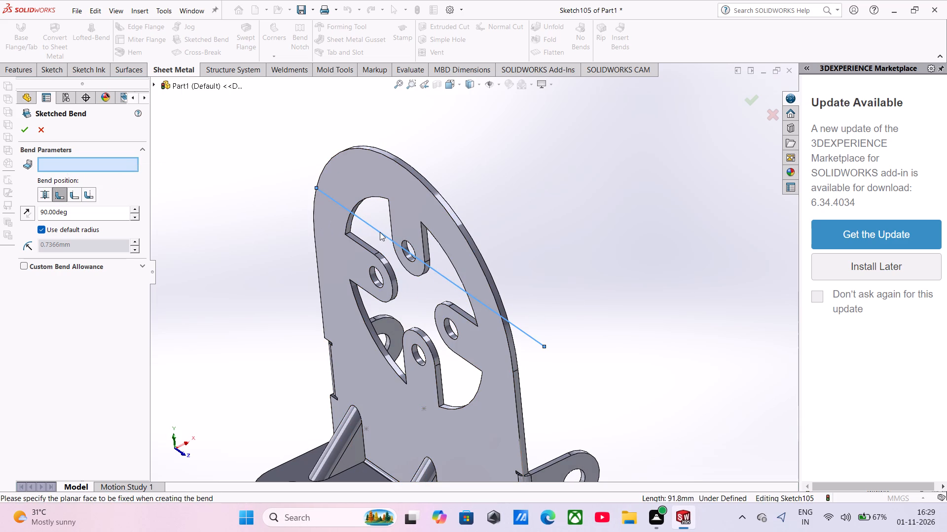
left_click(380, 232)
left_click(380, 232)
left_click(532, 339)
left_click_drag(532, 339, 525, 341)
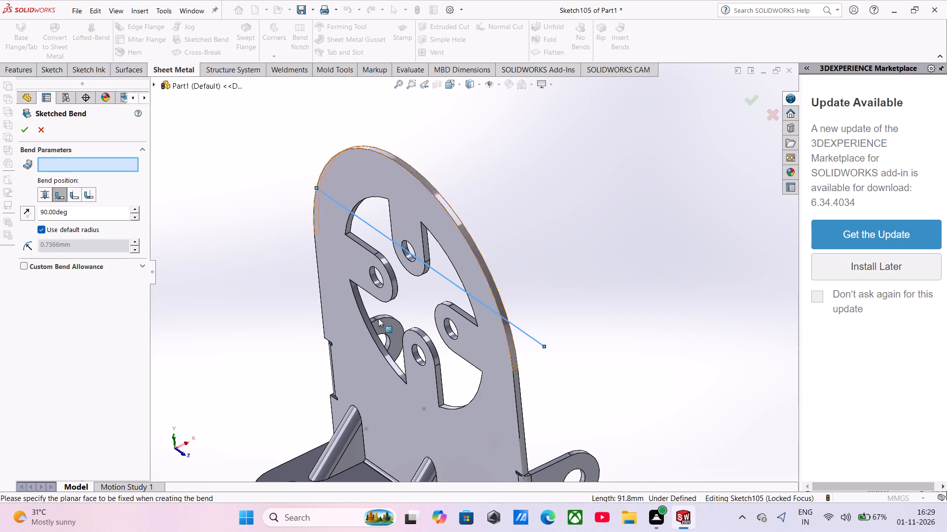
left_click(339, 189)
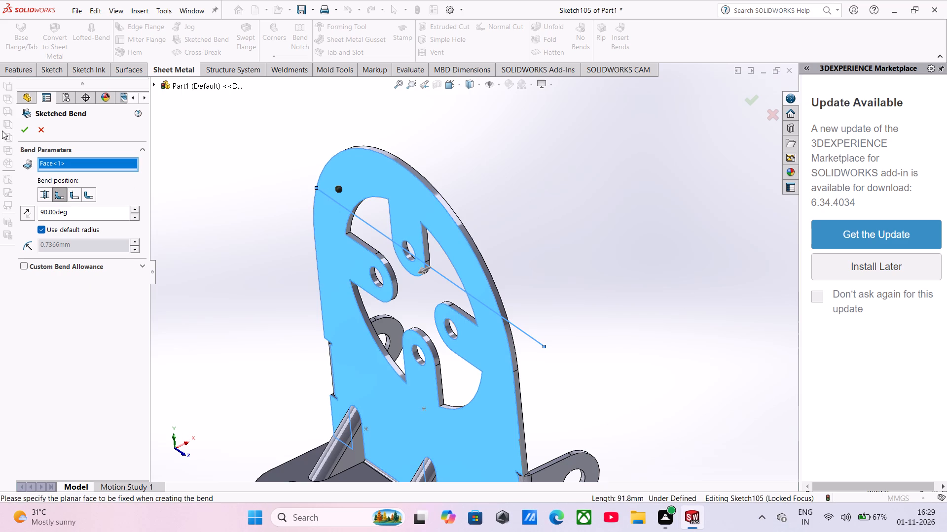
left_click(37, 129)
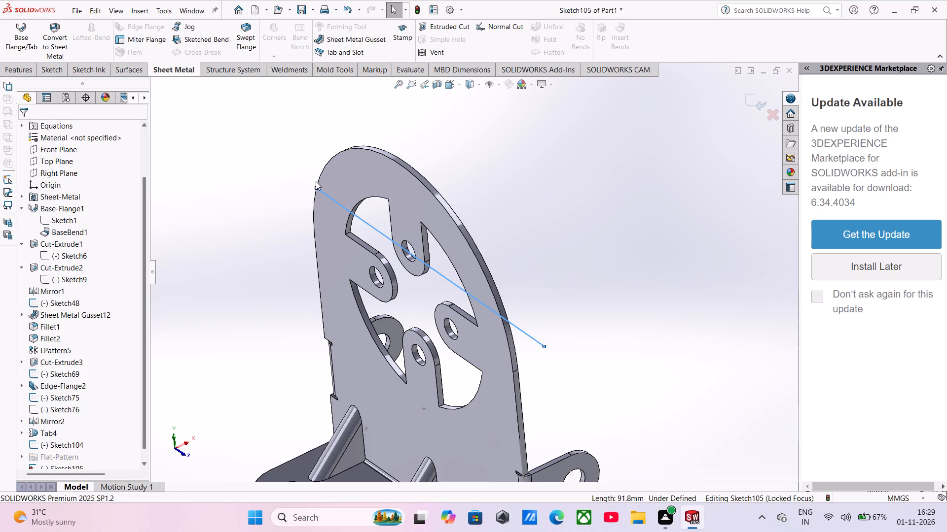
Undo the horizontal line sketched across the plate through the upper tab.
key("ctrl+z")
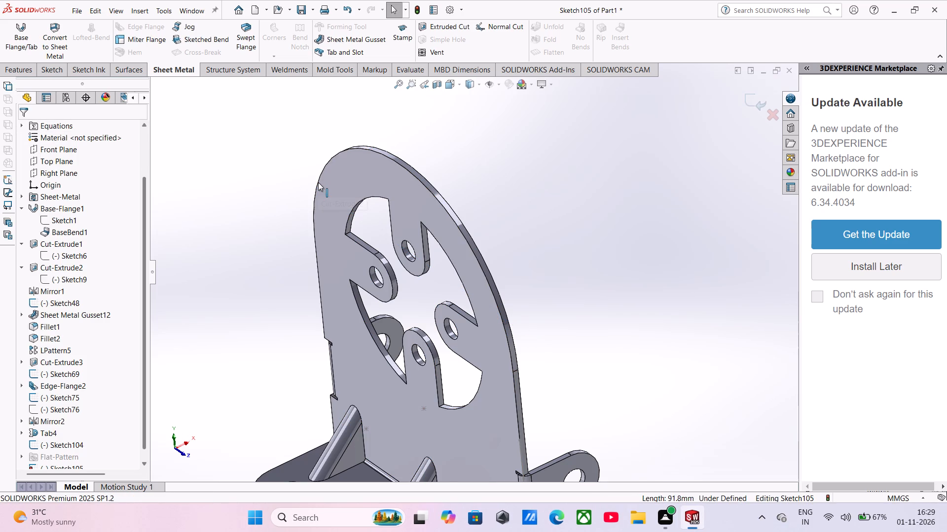
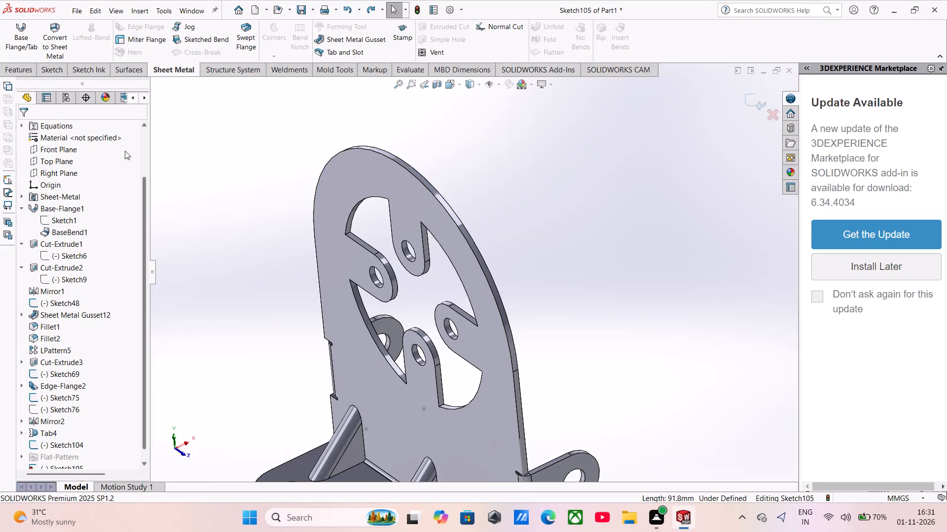
Exit the empty sketch left open on the large plate face.
scroll(406, 318, "down", 2)
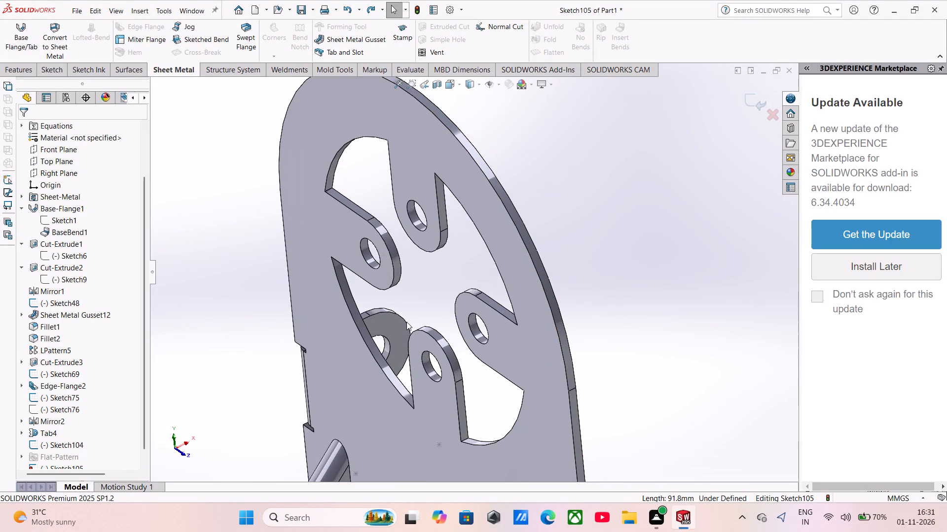
scroll(407, 322, "up", 1)
middle_click_drag(407, 319, 429, 283)
middle_click_drag(453, 256, 431, 219)
middle_click(244, 223)
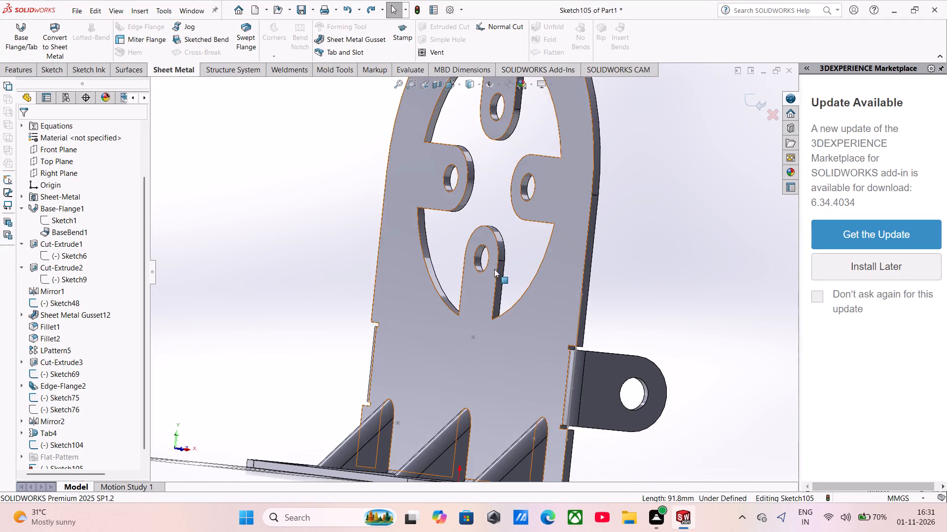
middle_click_drag(494, 269, 331, 227)
left_click(356, 261)
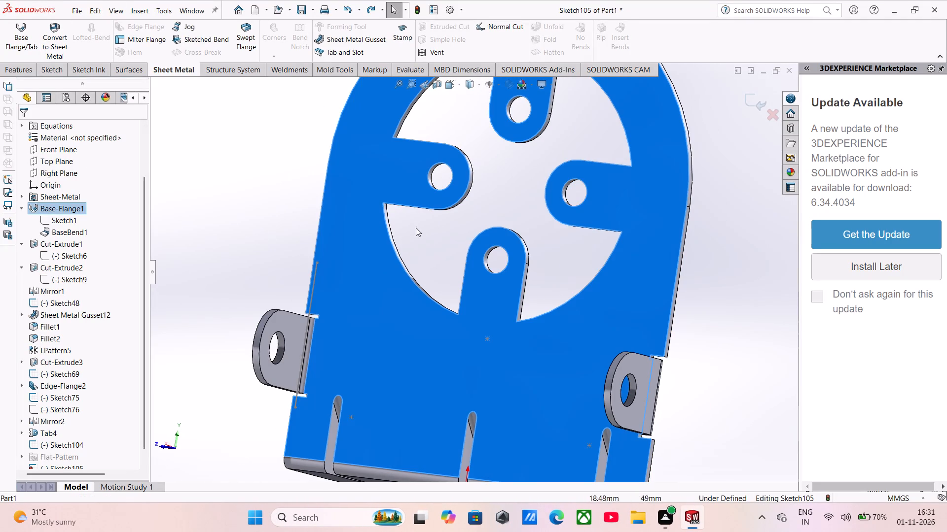
left_click(740, 95)
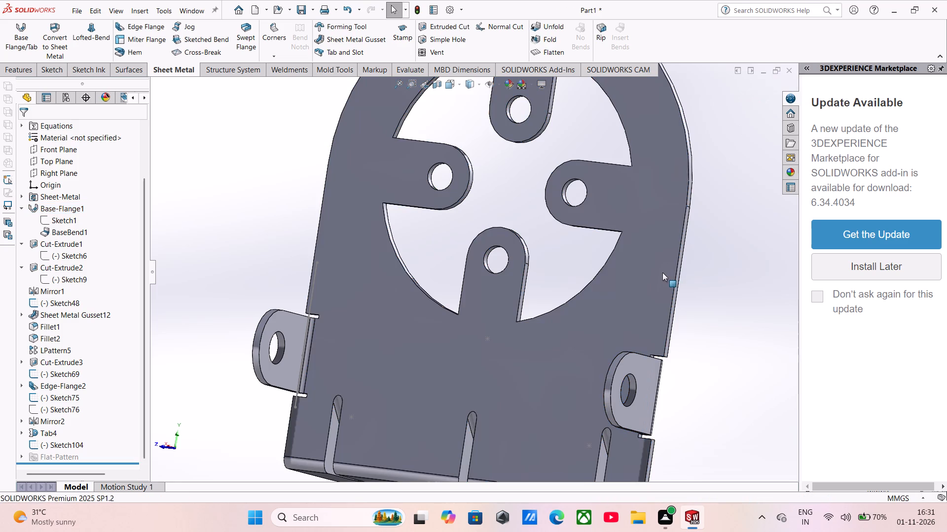
On the plate face opposite the gussets, sketch a vertical line about 12 mm long across the left tab, between its straight edges.
left_click(662, 272)
left_click(706, 247)
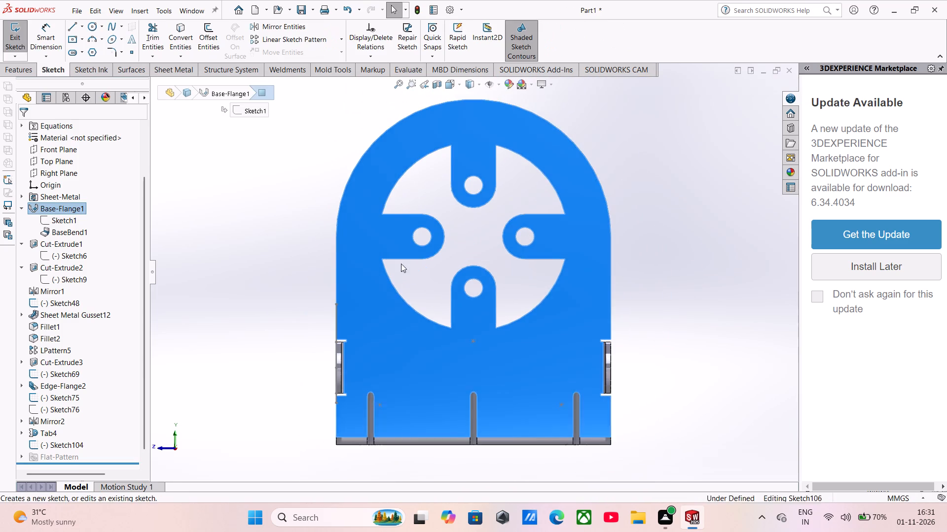
left_click(288, 198)
scroll(424, 151, "down", 3)
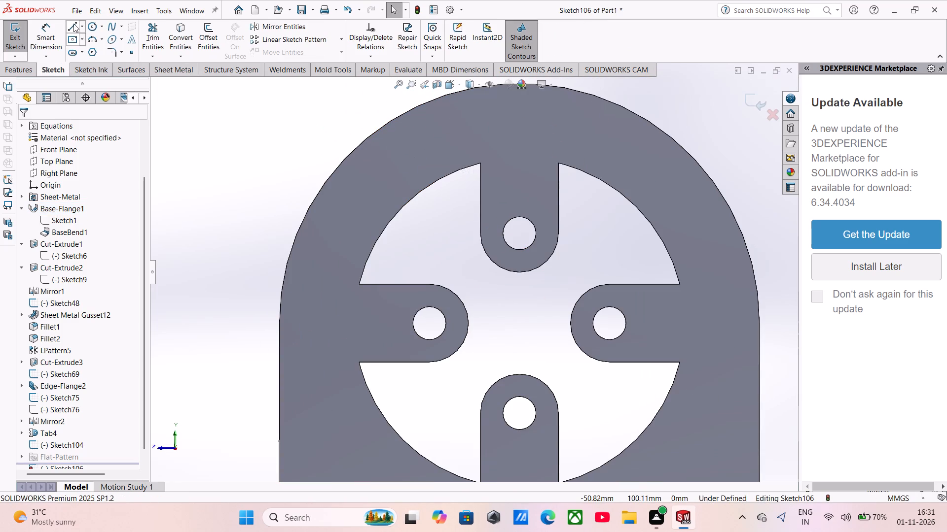
left_click(73, 24)
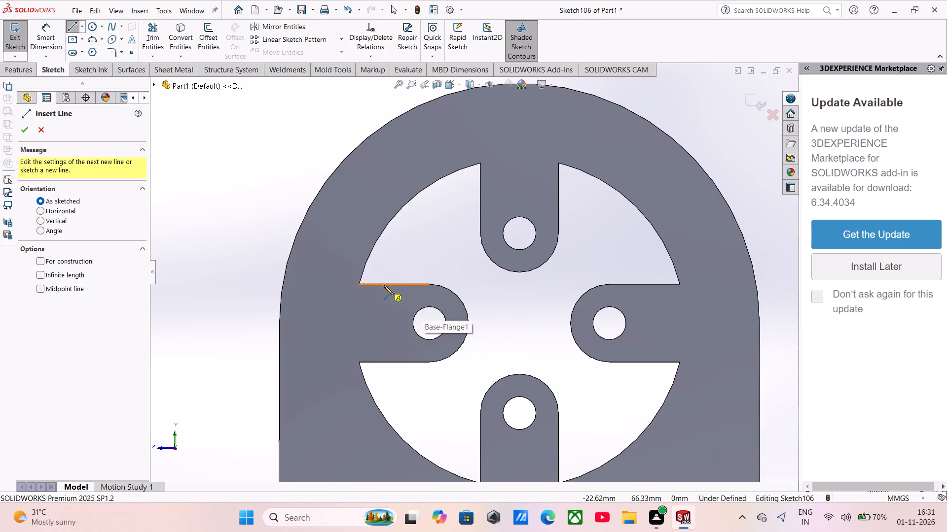
left_click(382, 284)
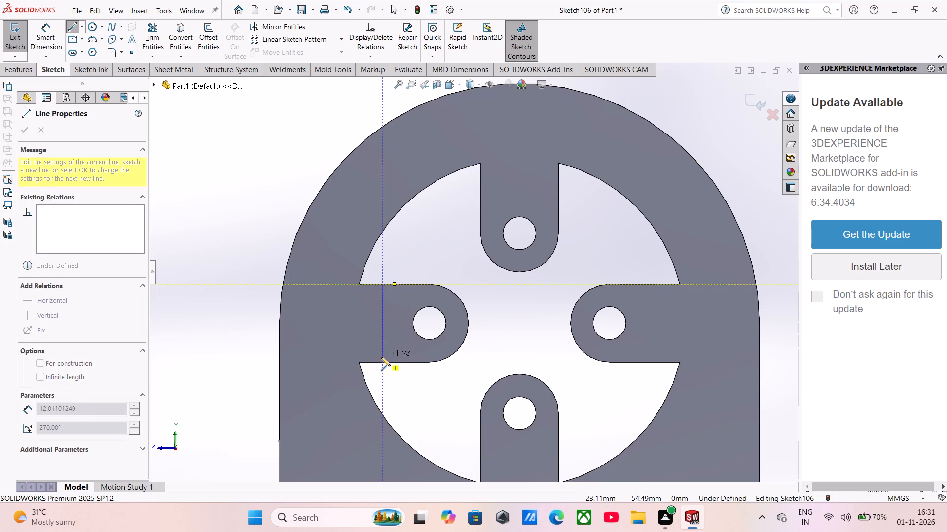
left_click(381, 362)
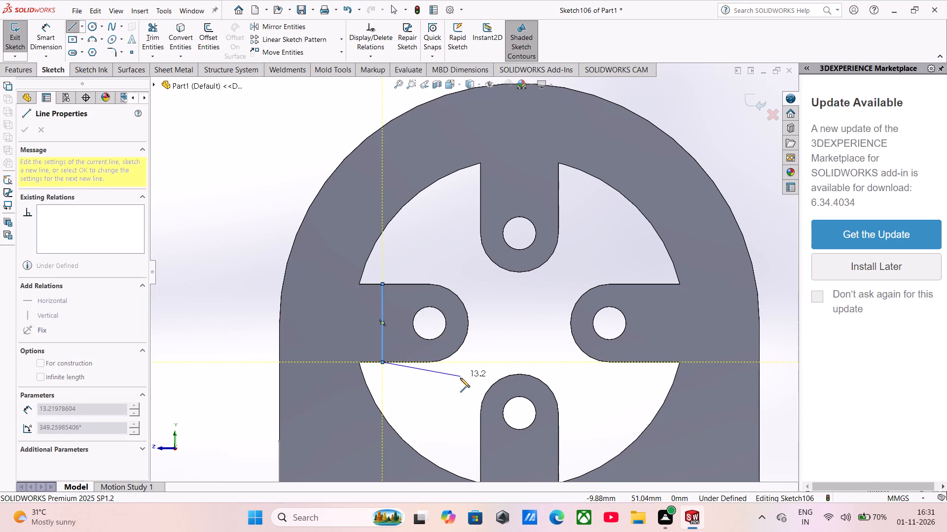
key("Escape")
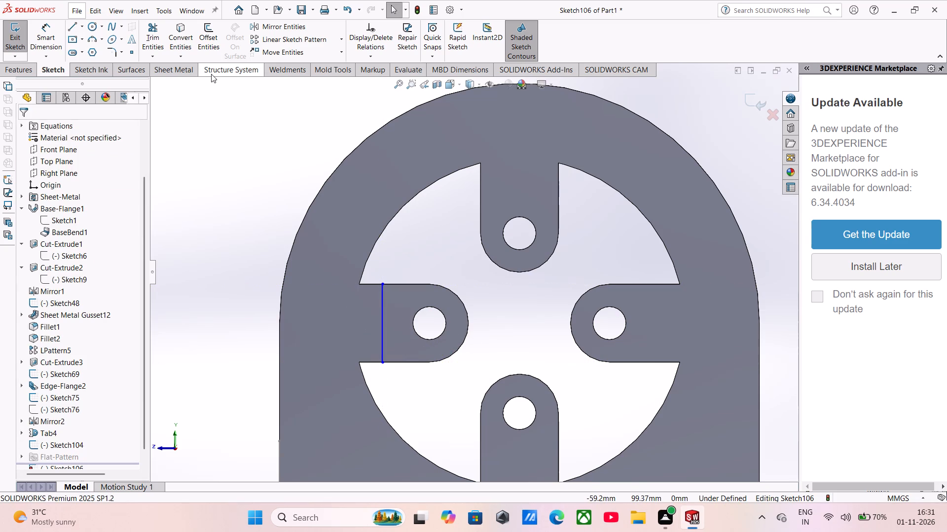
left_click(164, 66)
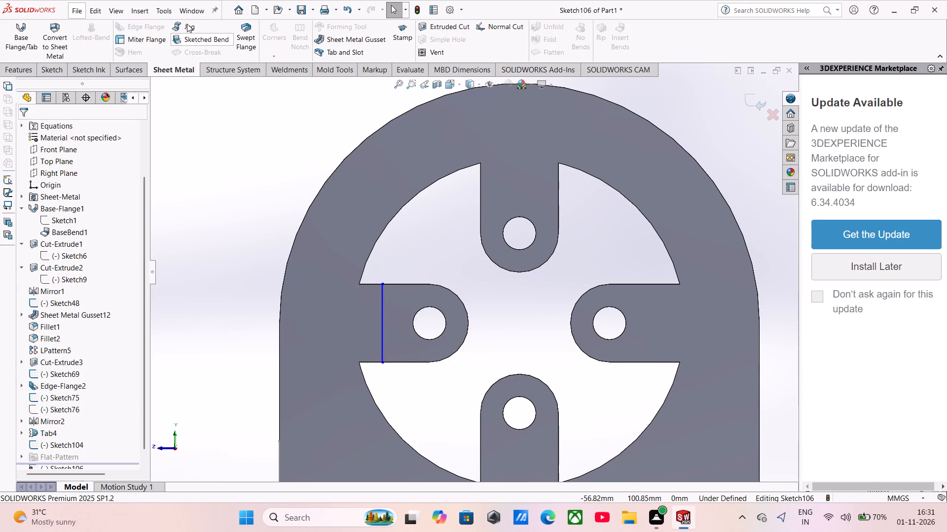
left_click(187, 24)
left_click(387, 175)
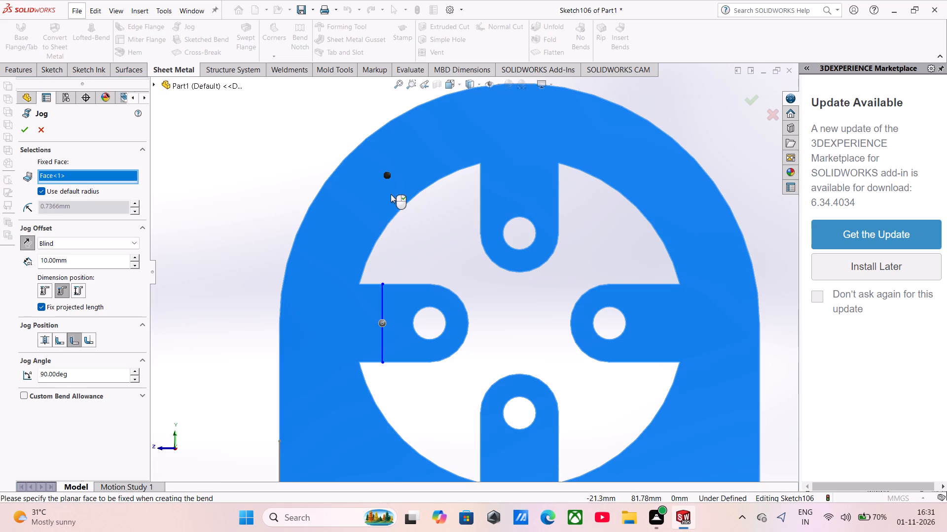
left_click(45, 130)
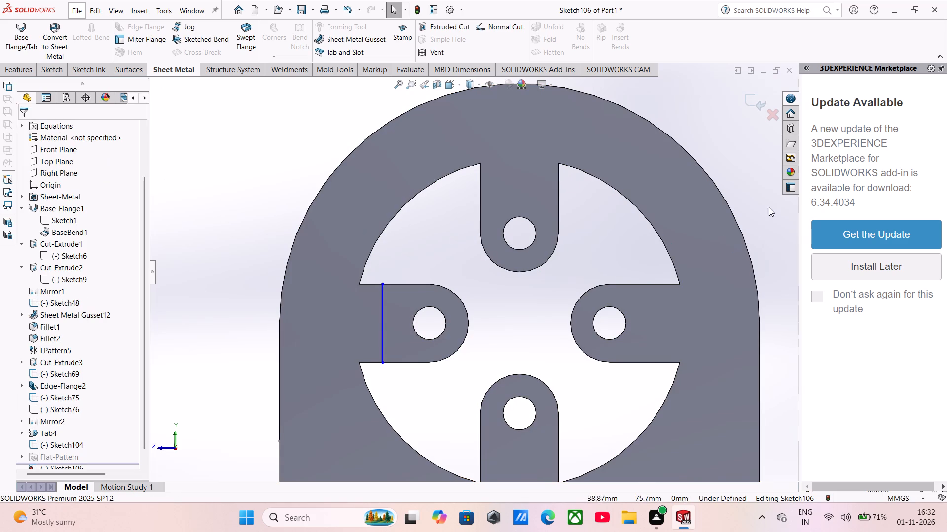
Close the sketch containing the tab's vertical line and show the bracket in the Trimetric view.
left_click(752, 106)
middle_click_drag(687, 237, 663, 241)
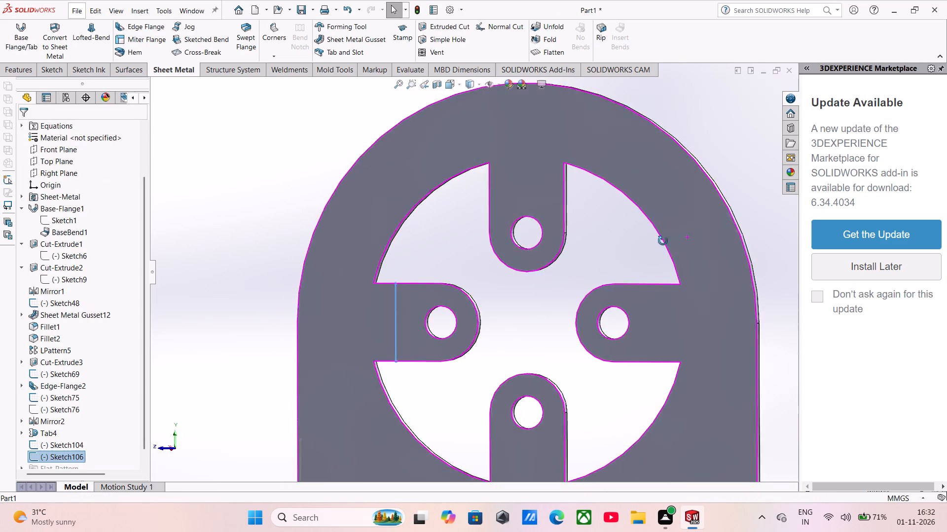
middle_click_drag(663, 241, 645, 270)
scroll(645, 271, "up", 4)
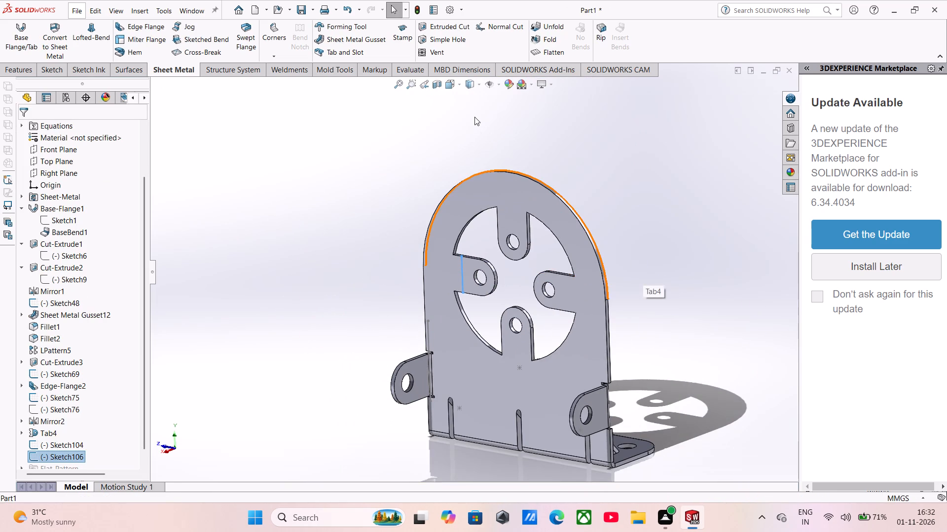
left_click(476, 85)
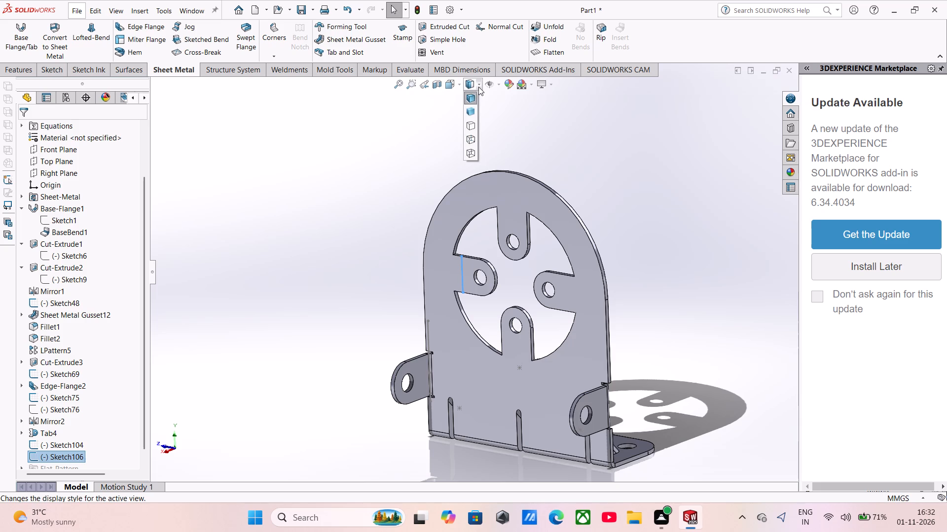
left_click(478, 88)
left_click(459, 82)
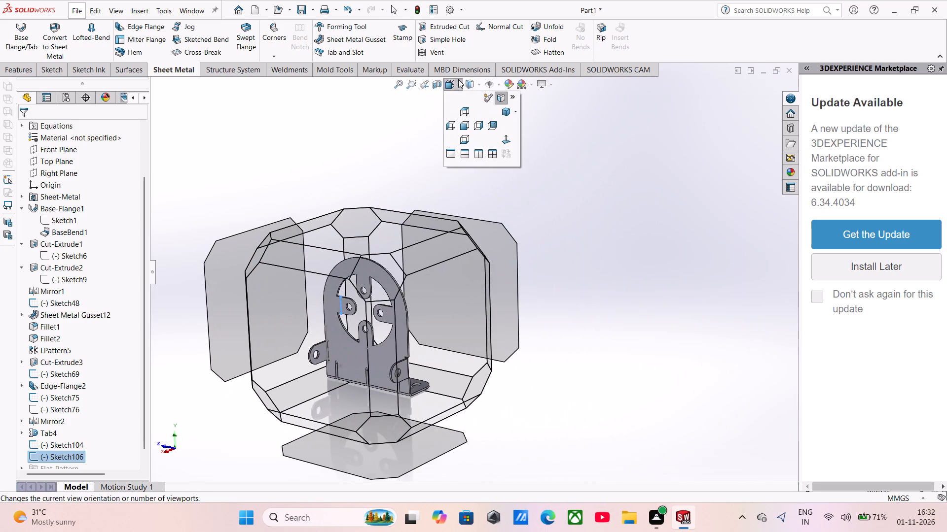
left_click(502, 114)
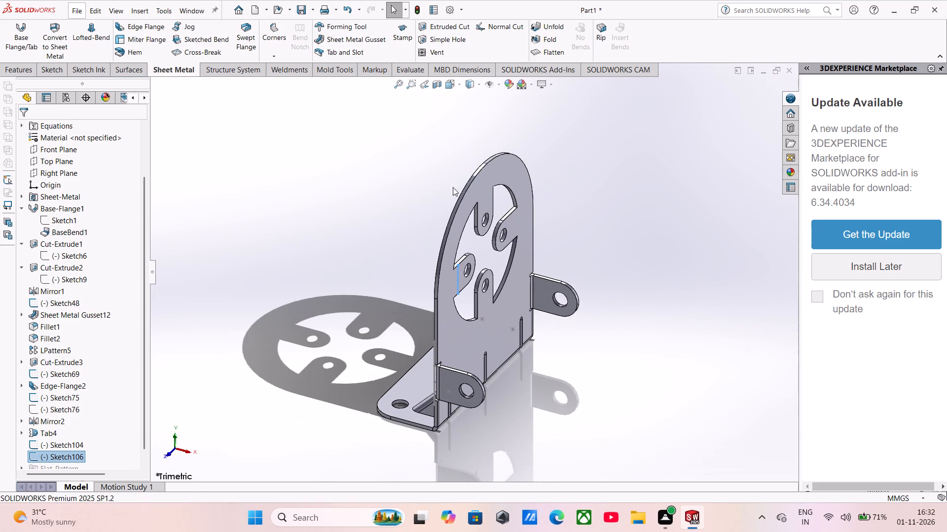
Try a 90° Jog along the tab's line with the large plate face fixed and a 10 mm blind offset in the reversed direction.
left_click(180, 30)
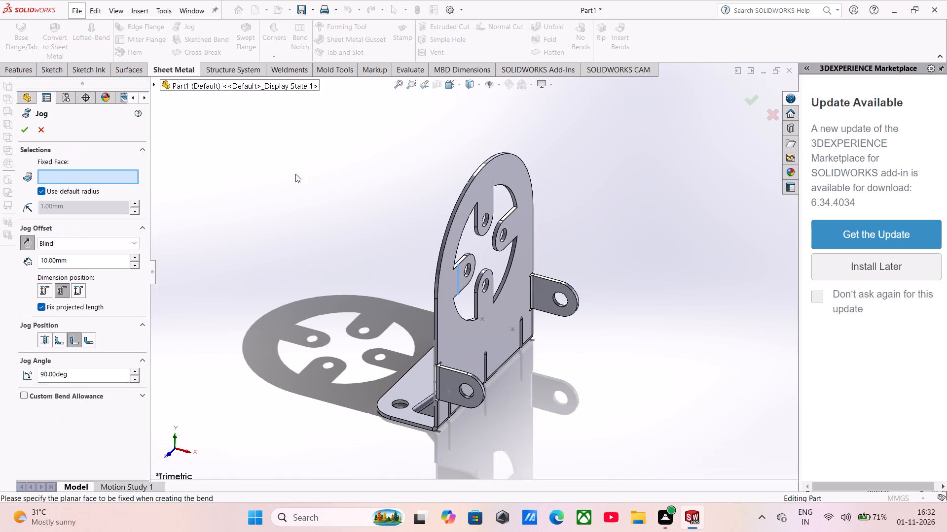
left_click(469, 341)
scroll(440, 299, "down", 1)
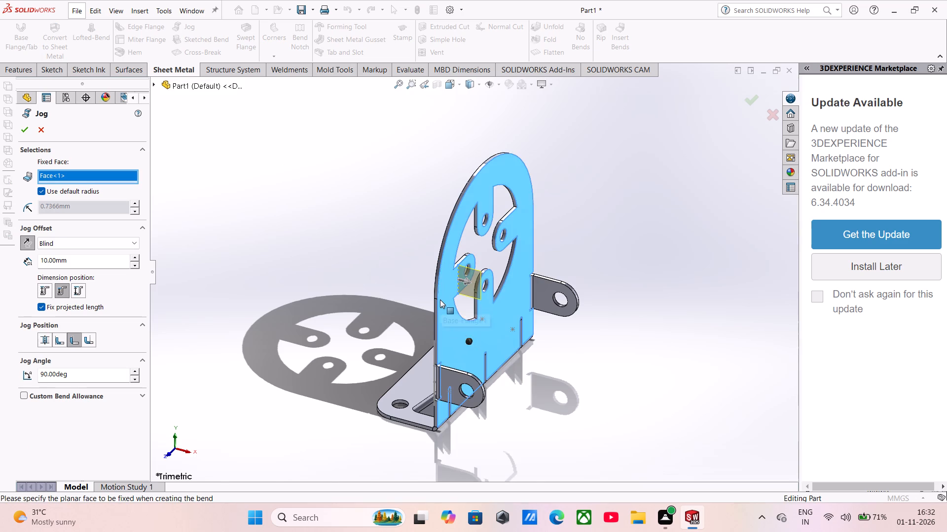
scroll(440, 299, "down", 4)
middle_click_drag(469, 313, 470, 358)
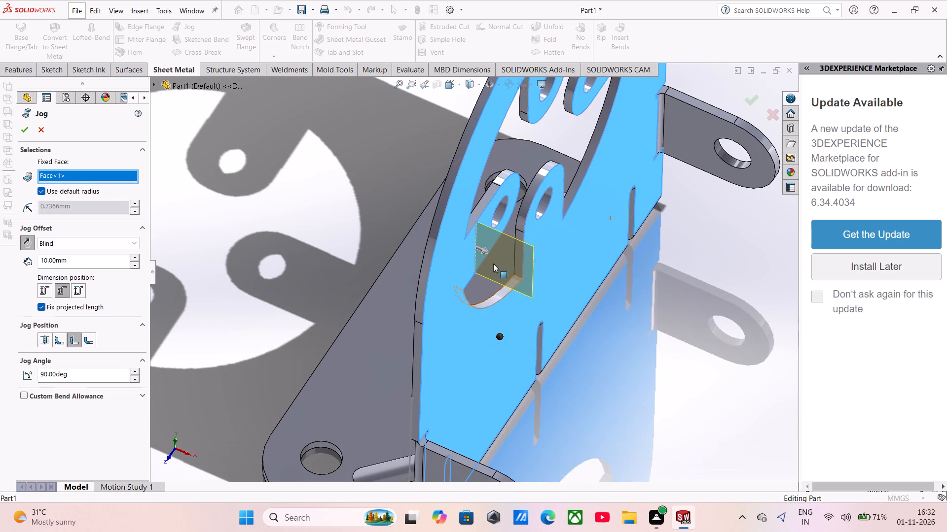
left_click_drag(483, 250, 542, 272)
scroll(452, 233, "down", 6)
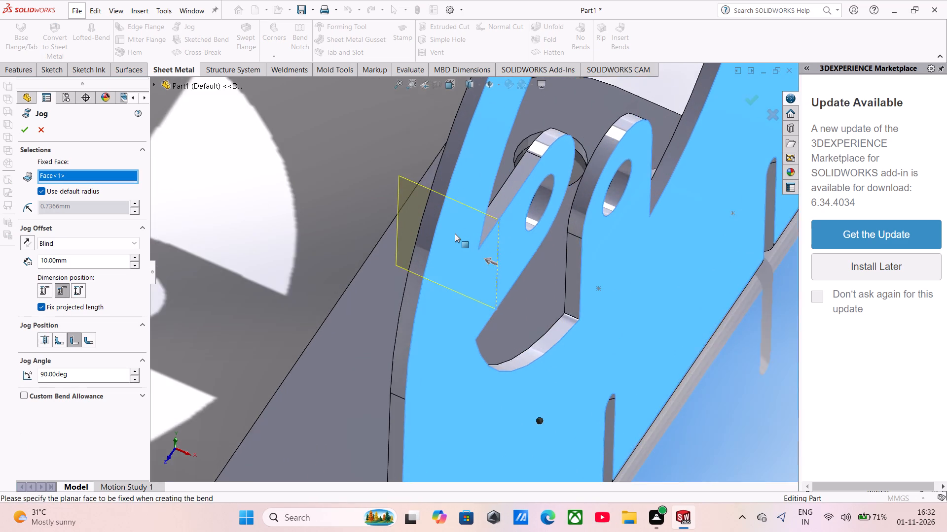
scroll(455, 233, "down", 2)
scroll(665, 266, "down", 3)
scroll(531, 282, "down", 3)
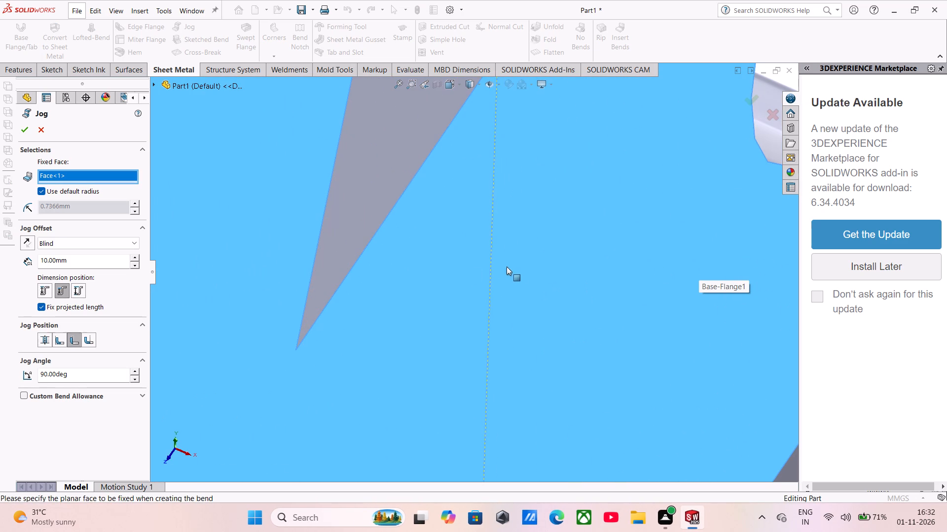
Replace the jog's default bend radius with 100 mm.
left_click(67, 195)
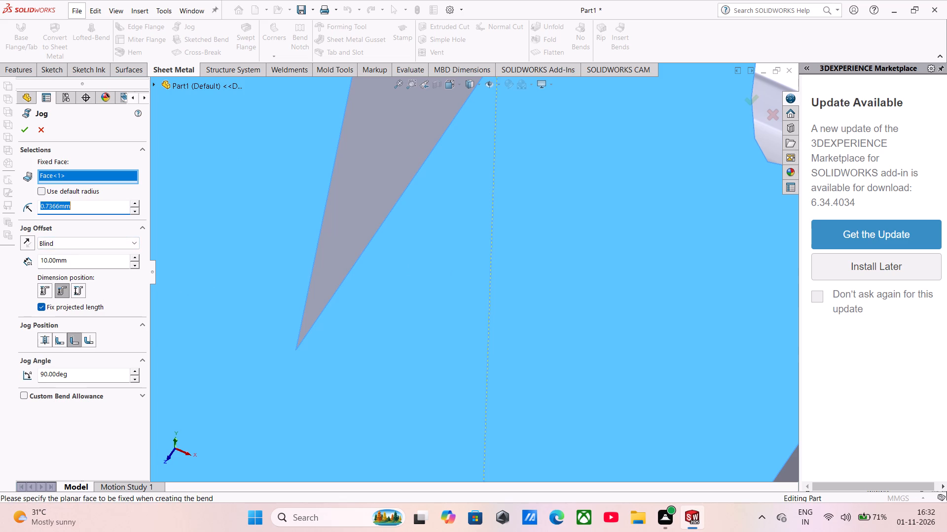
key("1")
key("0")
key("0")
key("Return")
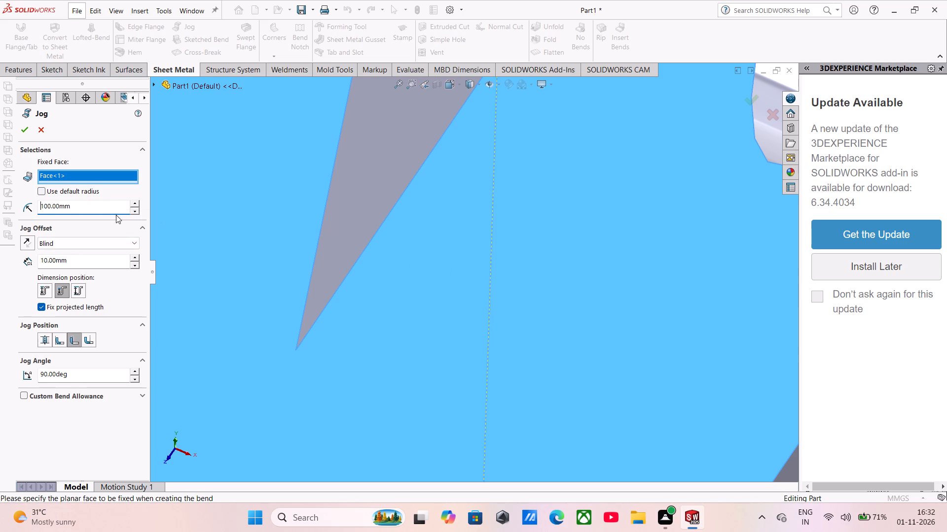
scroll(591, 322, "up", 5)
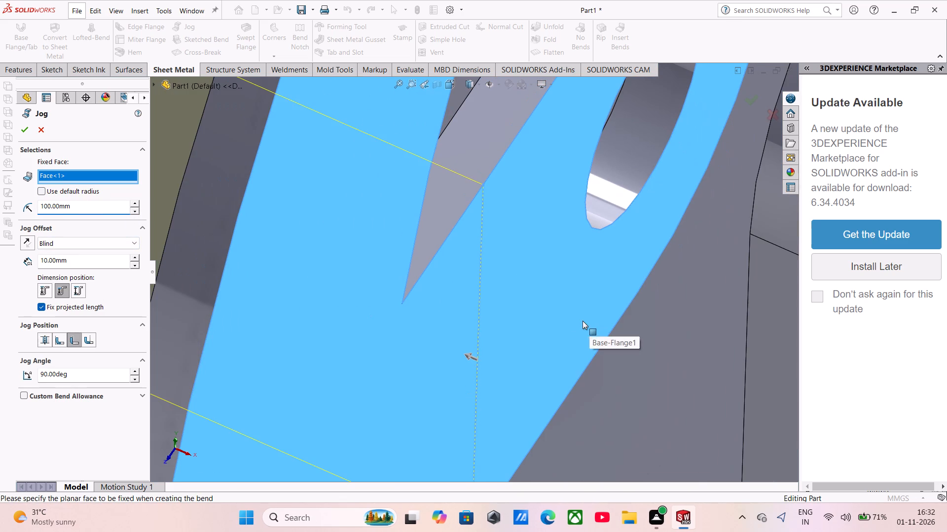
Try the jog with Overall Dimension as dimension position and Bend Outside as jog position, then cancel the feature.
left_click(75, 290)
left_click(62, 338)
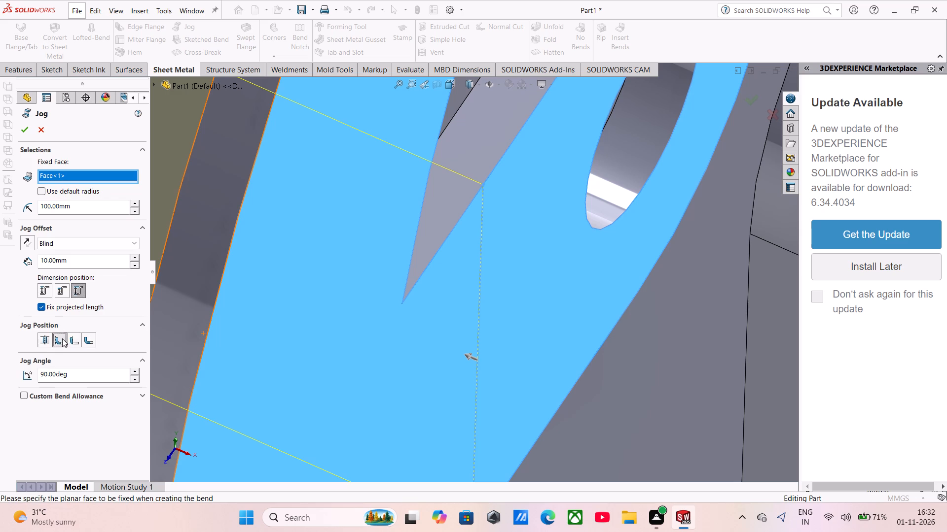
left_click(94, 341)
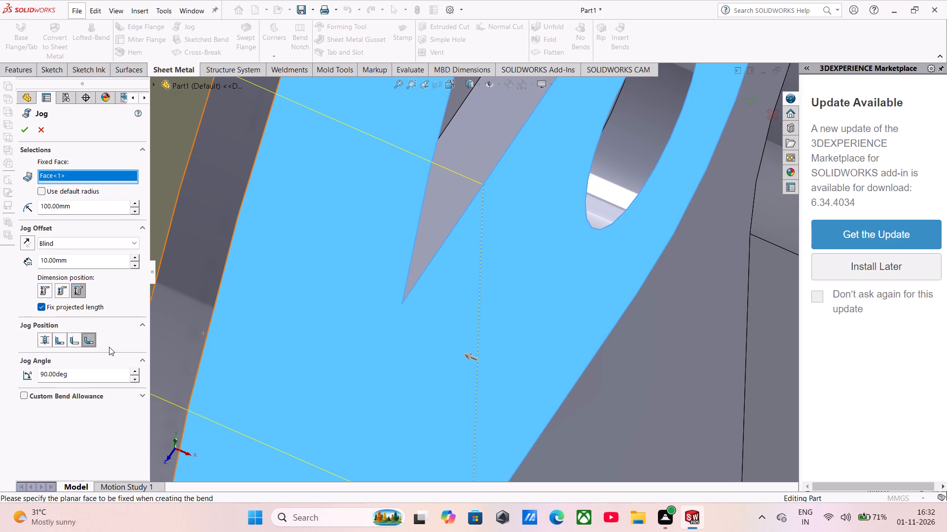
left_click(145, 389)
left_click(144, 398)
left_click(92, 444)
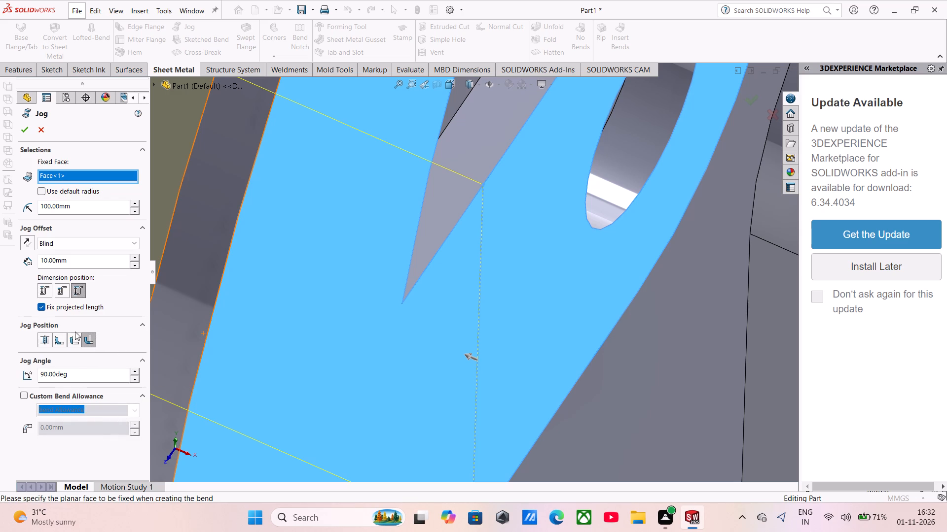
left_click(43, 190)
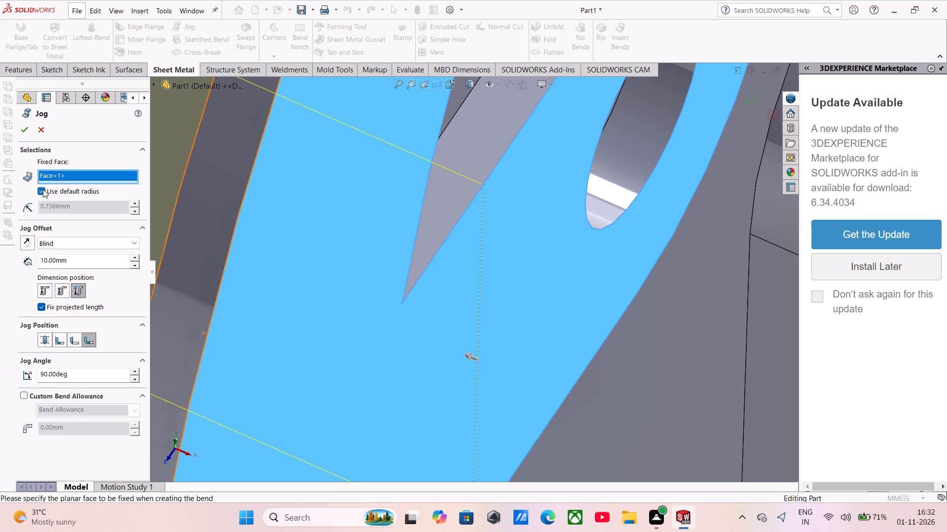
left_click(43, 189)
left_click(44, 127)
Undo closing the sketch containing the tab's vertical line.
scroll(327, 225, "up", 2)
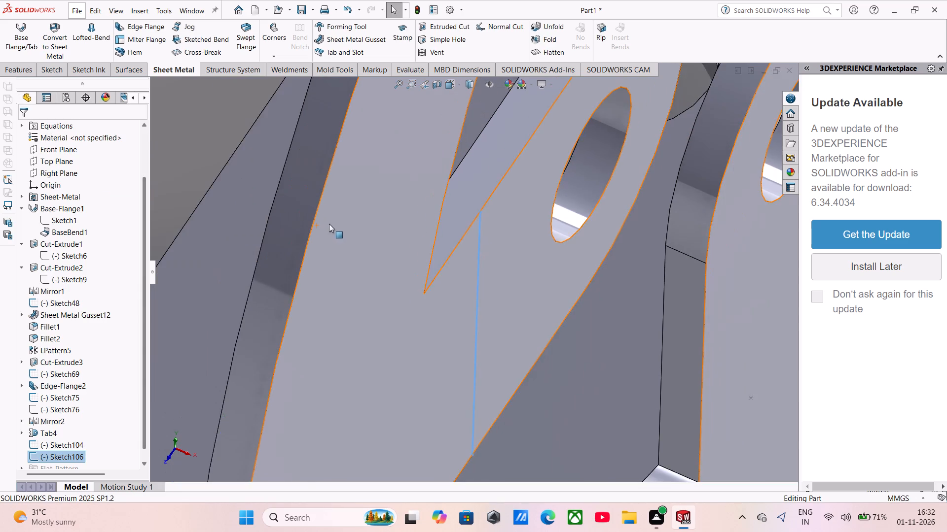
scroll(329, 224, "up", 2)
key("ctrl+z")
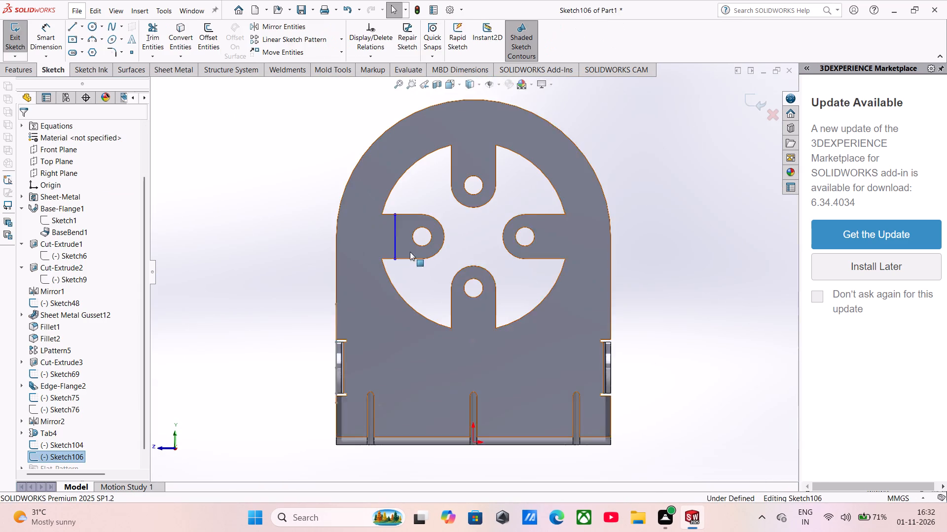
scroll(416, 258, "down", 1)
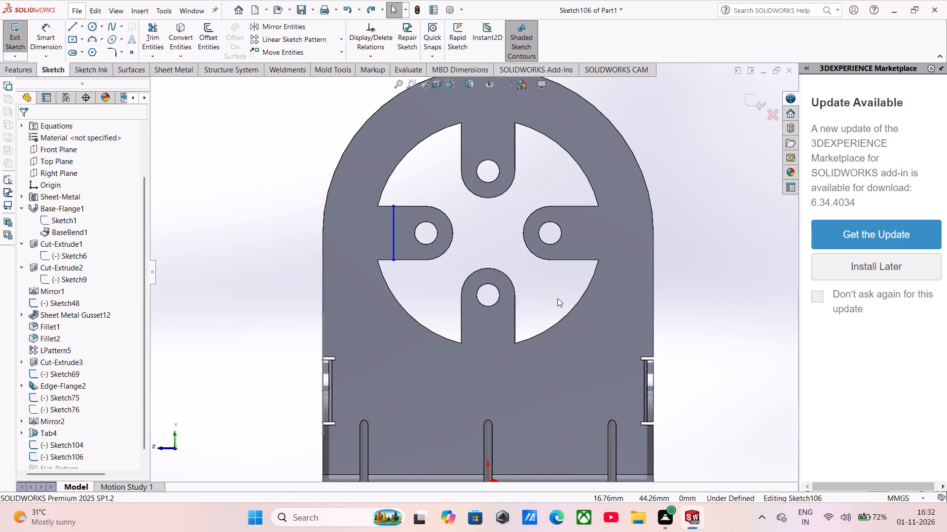
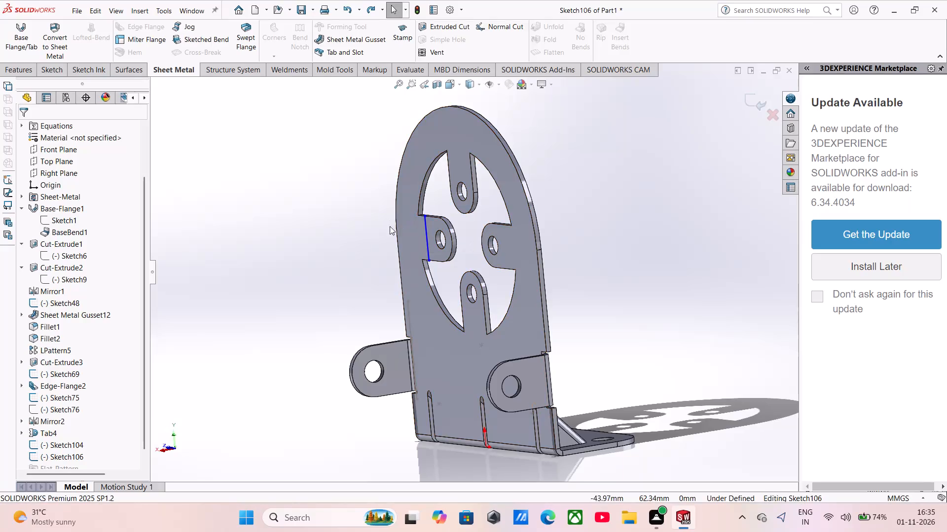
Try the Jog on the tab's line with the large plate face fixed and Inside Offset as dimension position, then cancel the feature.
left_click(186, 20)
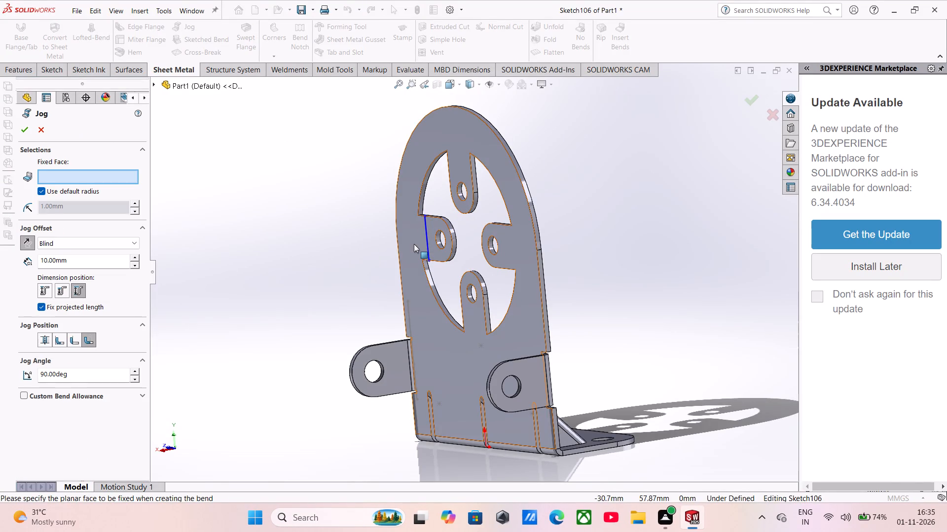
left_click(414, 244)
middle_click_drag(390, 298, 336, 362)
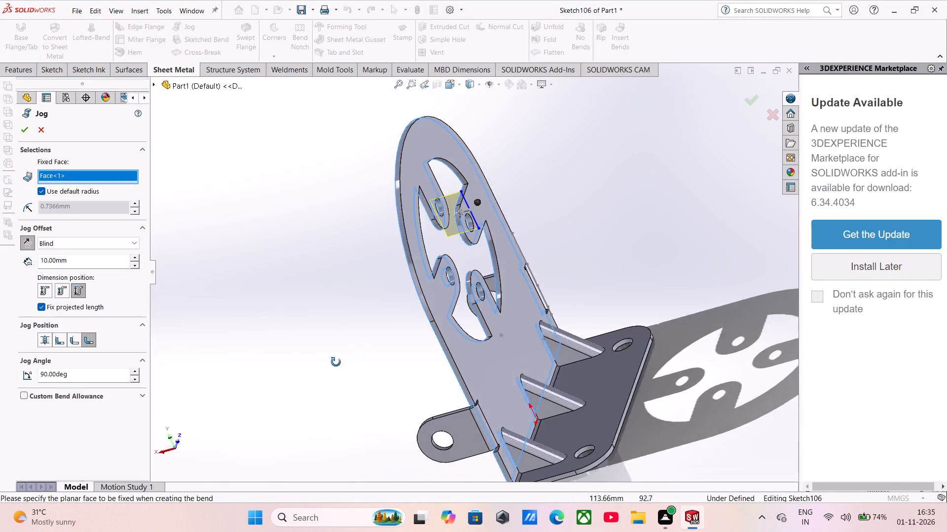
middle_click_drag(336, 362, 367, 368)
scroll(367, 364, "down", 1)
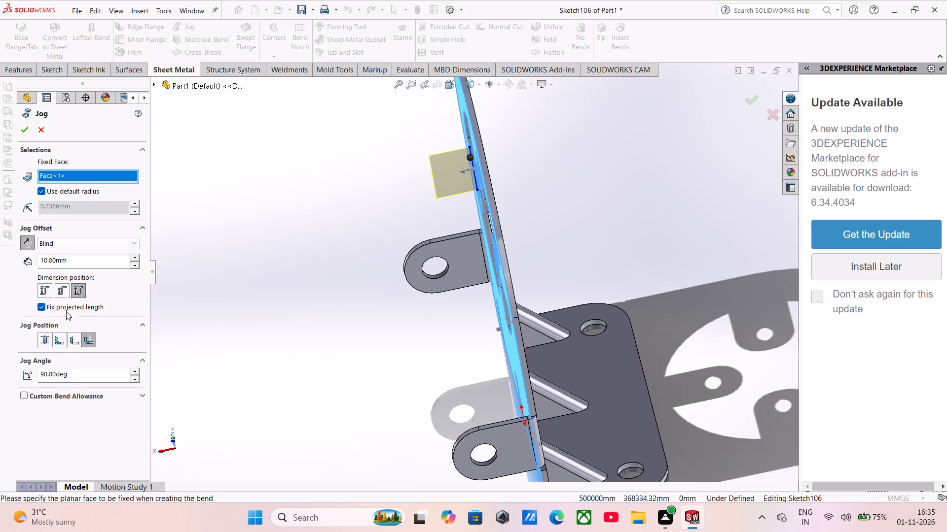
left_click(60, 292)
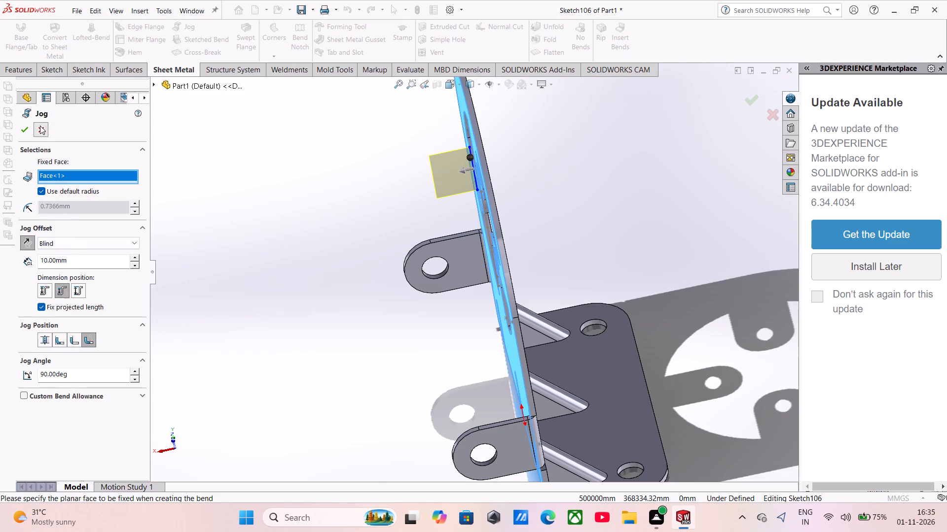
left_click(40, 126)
Undo the bend-line sketches and the four-tab feature, back to editing the tab profile sketch inside the large hole.
scroll(350, 284, "up", 1)
middle_click_drag(353, 284, 427, 255)
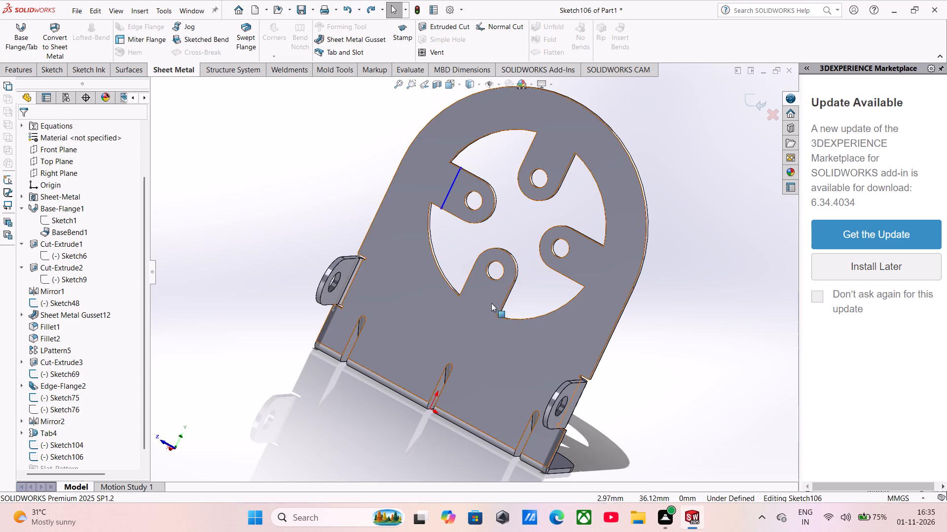
middle_click_drag(508, 321, 517, 286)
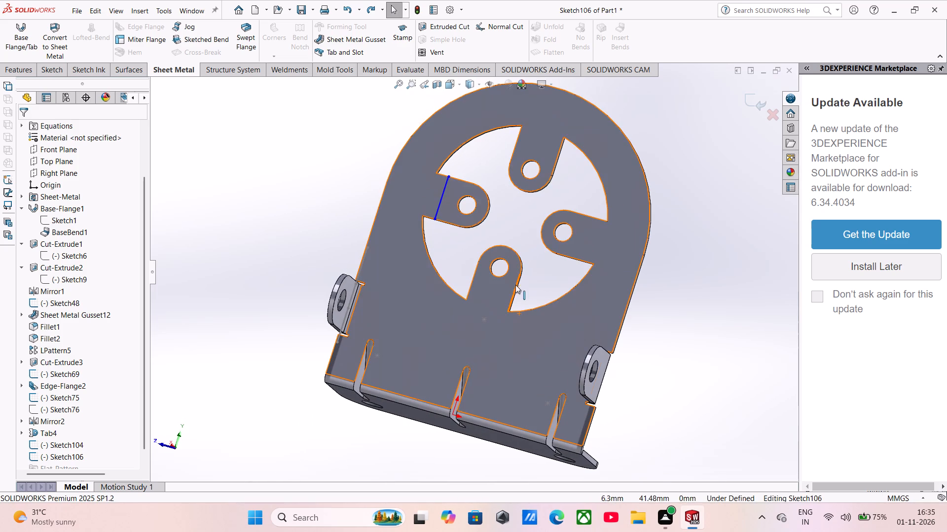
key("ctrl+z")
key("ctrl+z")
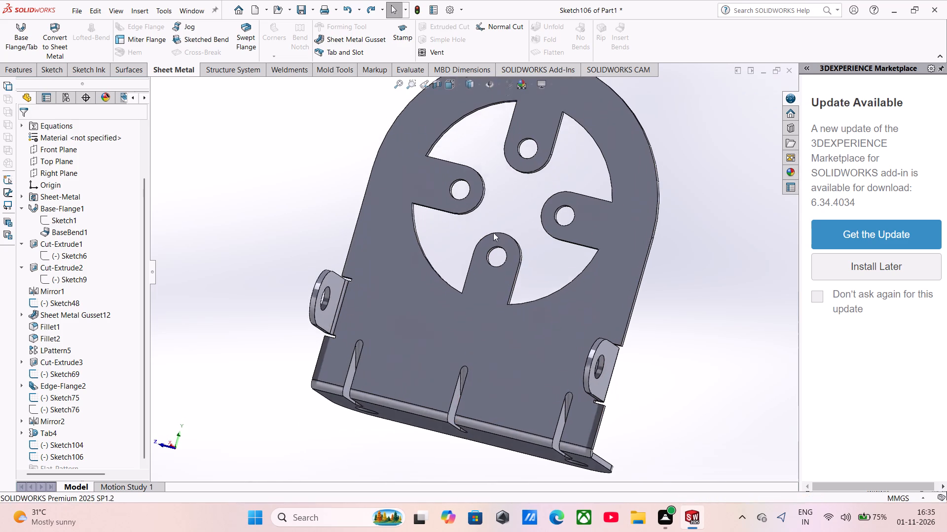
key("ctrl+z")
key("ctrl+z")
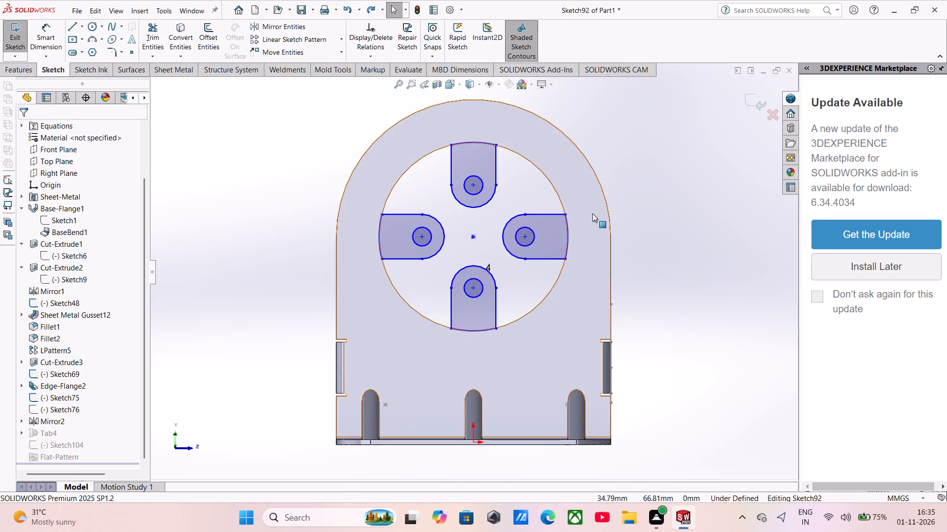
key("ctrl+z")
key("ctrl+z")
key("ctrl+z")
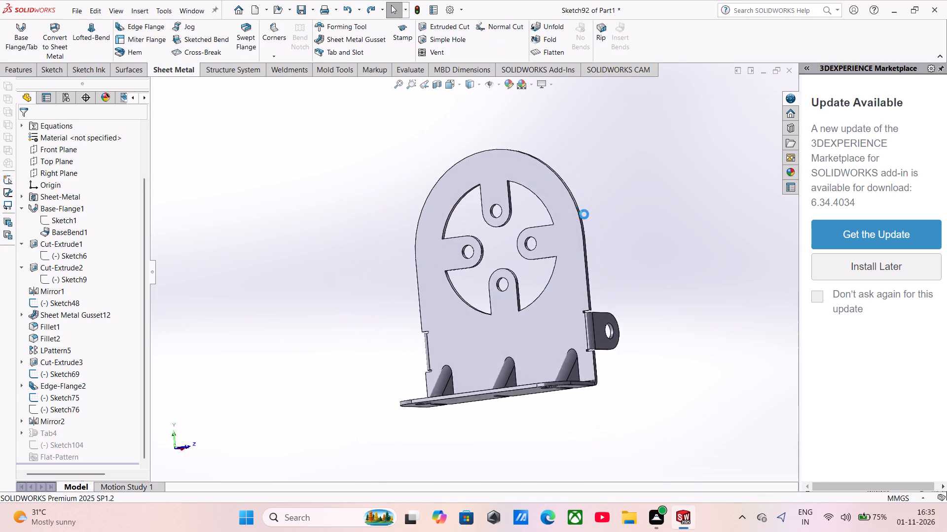
key("ctrl+z")
key("ctrl+z")
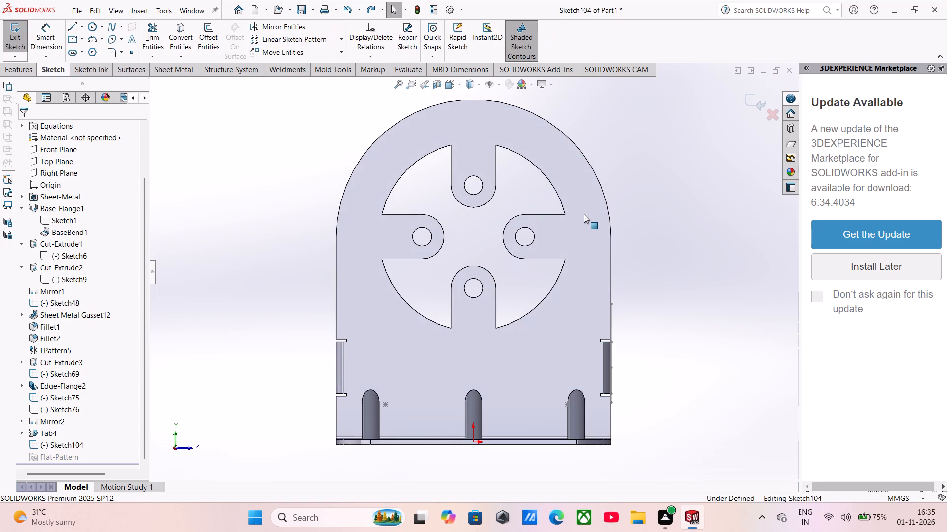
key("ctrl+z")
key("ctrl+z")
key("ctrl+z")
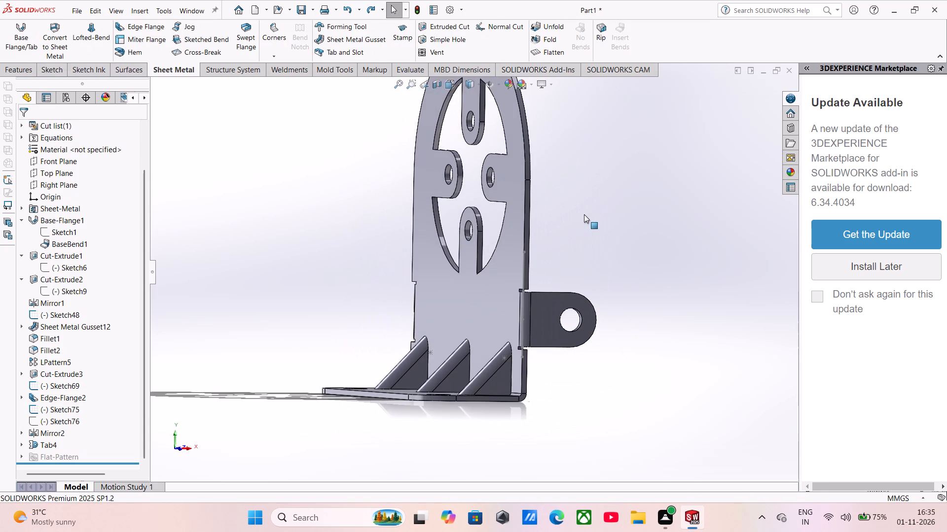
key("ctrl+z")
key("ctrl+z")
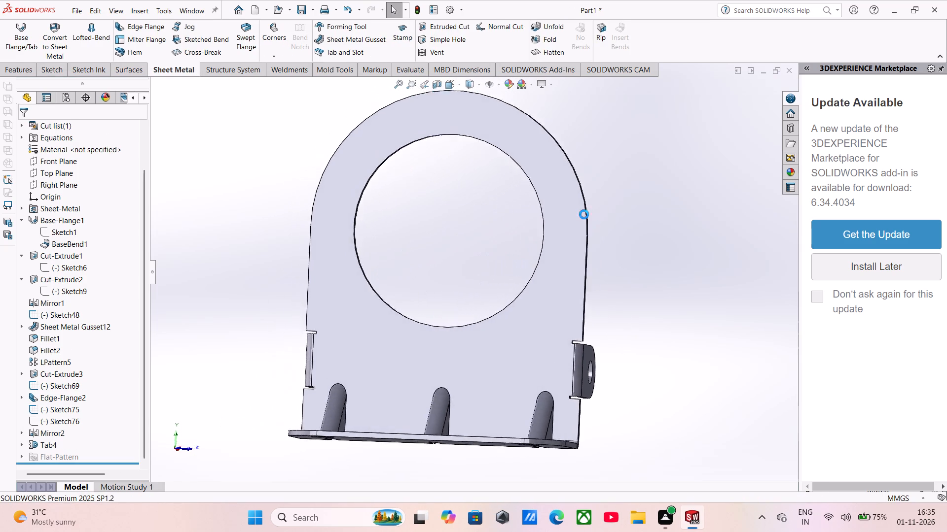
key("ctrl+z")
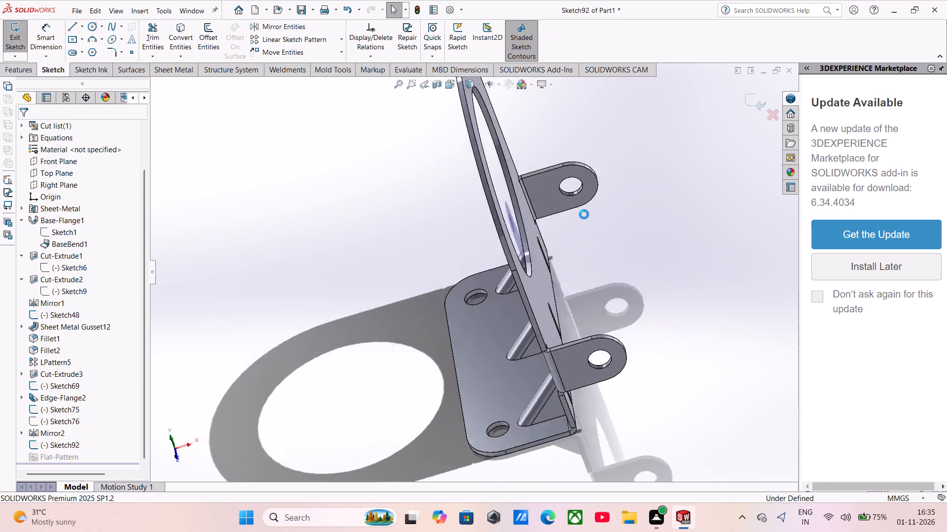
Undo the circular pattern of tab profiles in the sketch, back to the single original tab profile on the 30 mm construction circle.
key("ctrl+z")
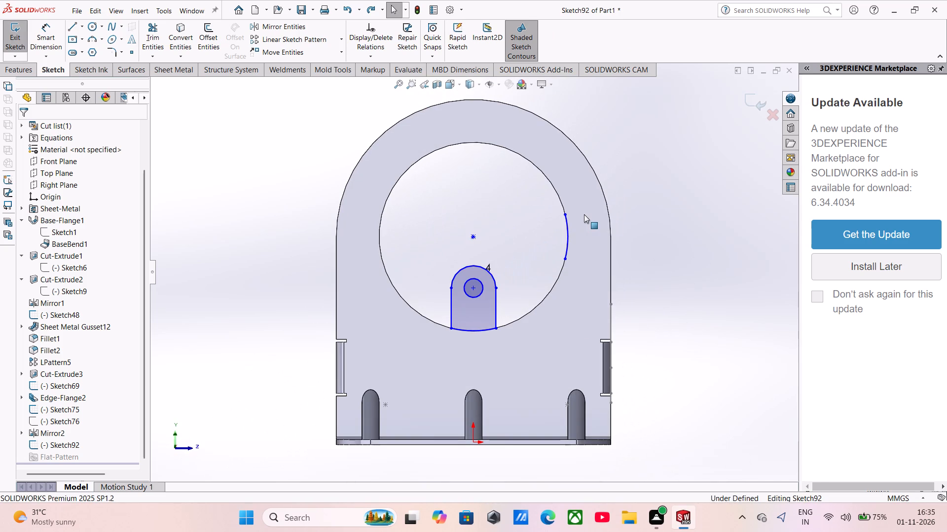
key("ctrl+z")
key("ctrl+z")
key("ctrl+z")
key("ctrl+z")
key("ctrl+z")
key("ctrl+z")
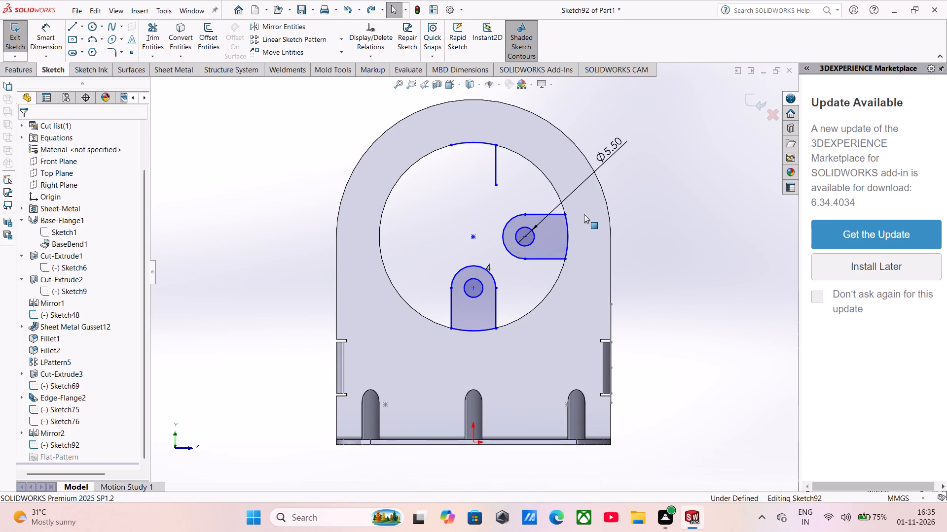
key("ctrl+z")
key("ctrl+z")
key("ctrl+z")
key("ctrl+z")
key("ctrl+z")
key("ctrl+z")
key("ctrl+z")
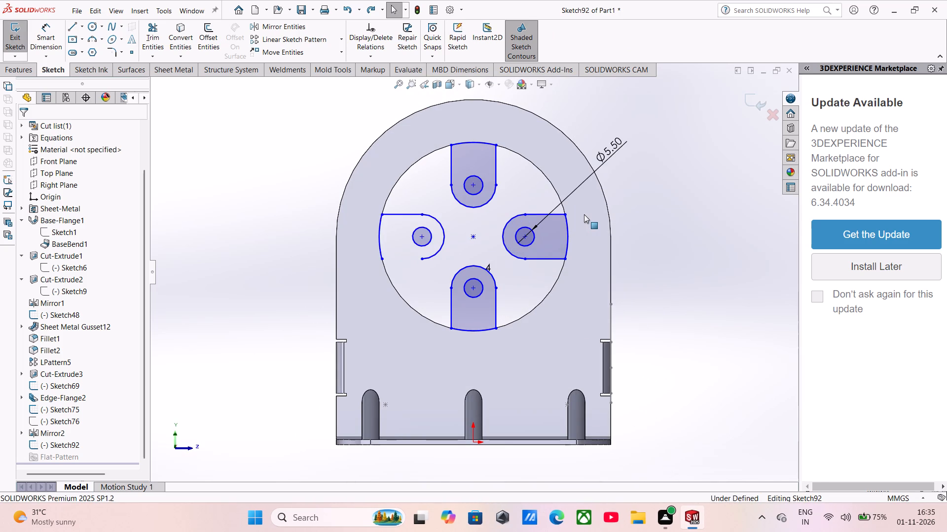
key("ctrl+z")
key("ctrl+z")
key("ctrl+z")
key("ctrl+z")
key("ctrl+z")
key("ctrl+z")
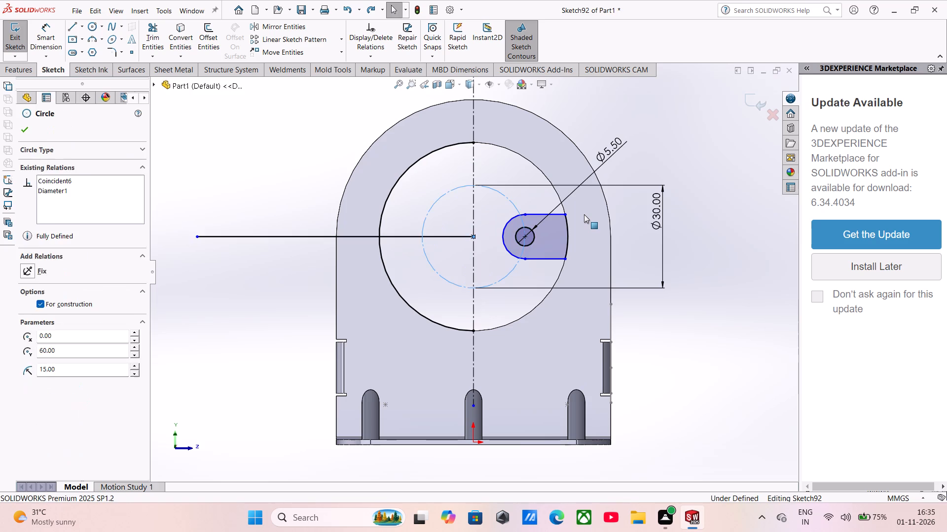
Undo the tab profile's trims, side lines and converted hole edge, back to the two concentric circles, and close the sketch.
key("ctrl+z")
key("ctrl+z")
key("ctrl+z")
key("ctrl+z")
key("ctrl+z")
key("ctrl+z")
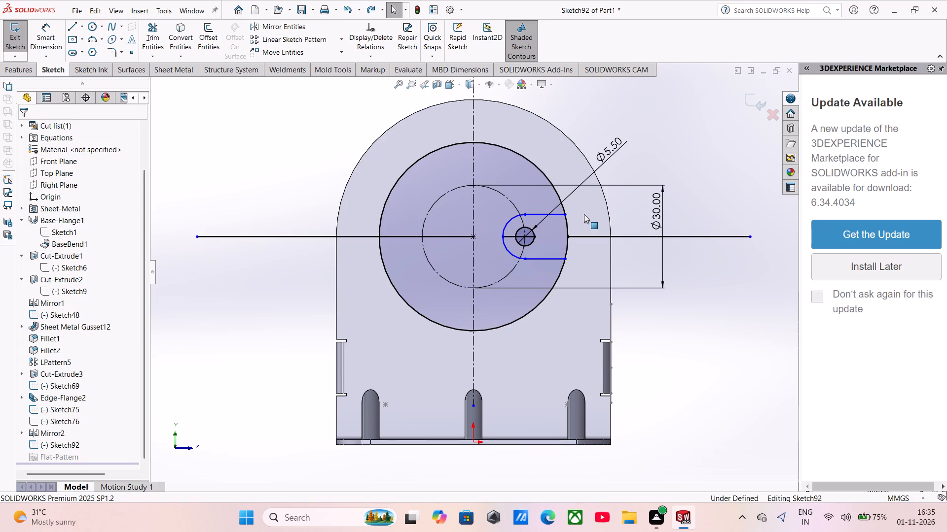
key("ctrl+z")
key("ctrl+z")
key("ctrl+z")
key("ctrl+z")
key("ctrl+z")
key("ctrl+z")
key("ctrl+z")
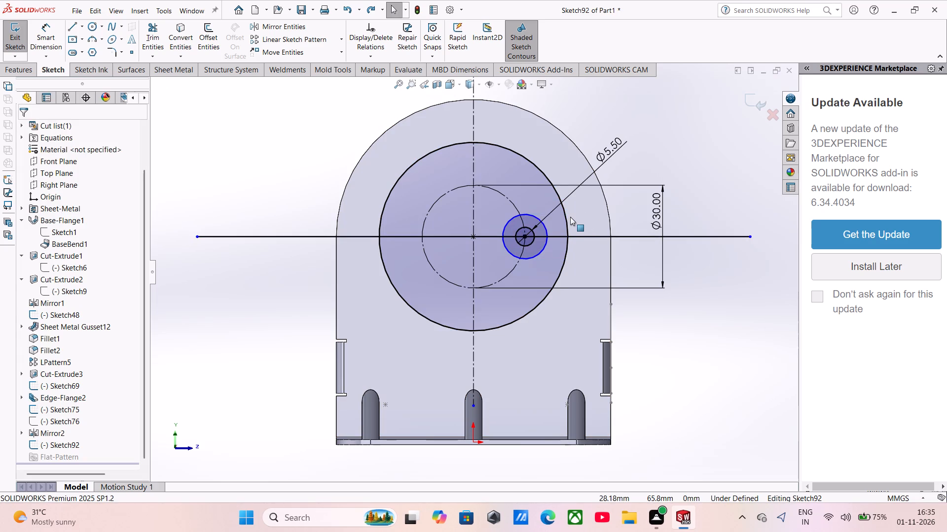
key("ctrl+z")
key("ctrl+z")
key("ctrl+z")
key("ctrl+z")
key("ctrl+z")
key("ctrl+z")
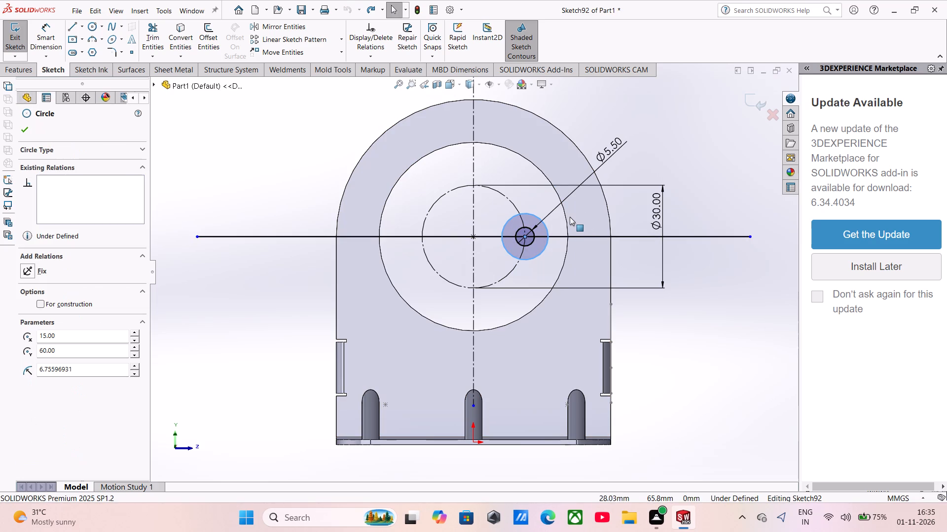
key("ctrl+z")
key("ctrl+z")
key("ctrl+z")
key("ctrl+z")
left_click(749, 102, "ctrl")
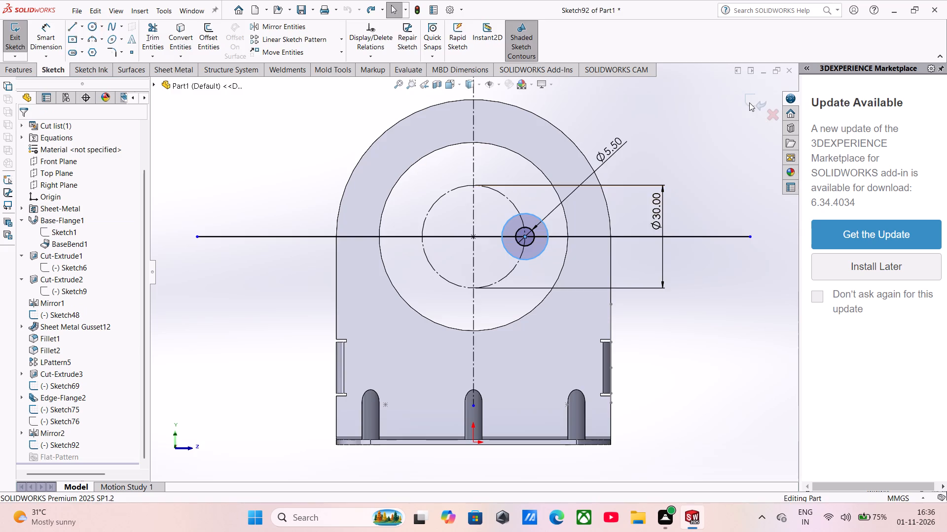
scroll(597, 206, "up", 1)
middle_click_drag(597, 206, 544, 243)
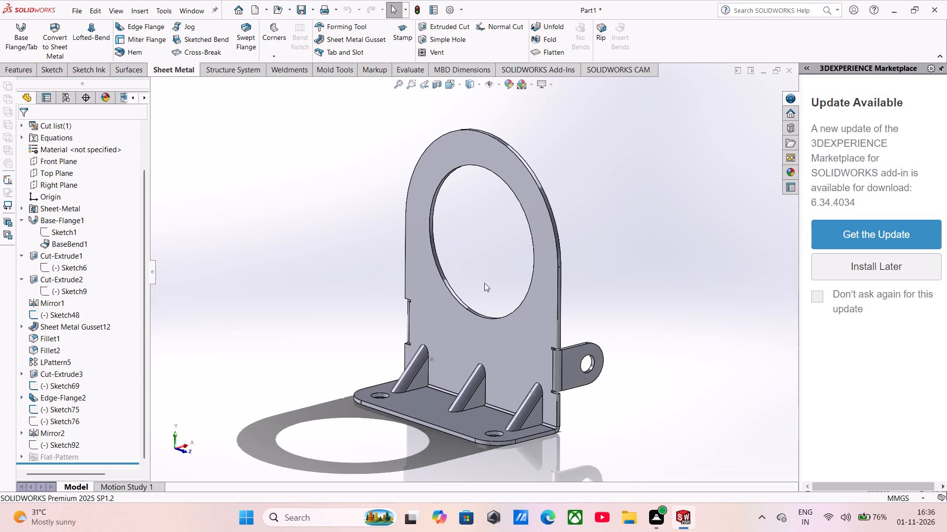
scroll(419, 235, "down", 1)
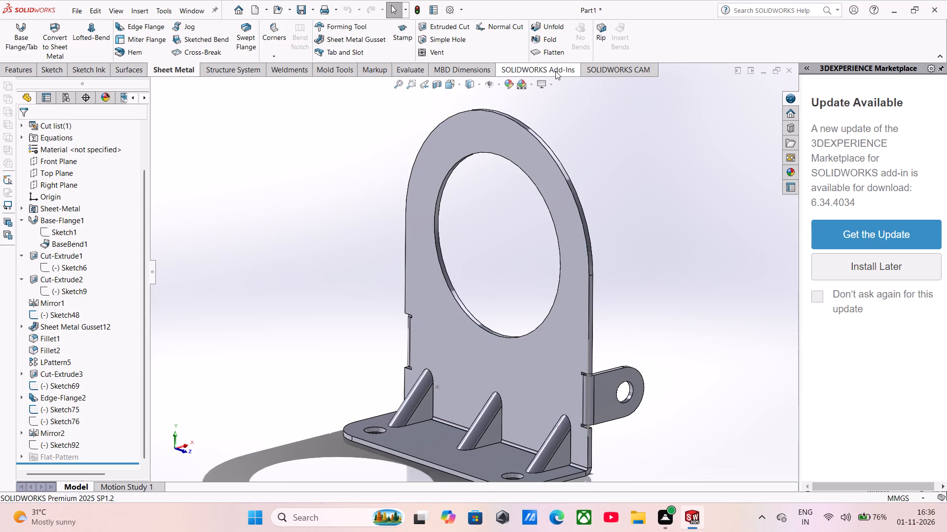
Show the reference planes in the graphics area.
left_click(494, 83)
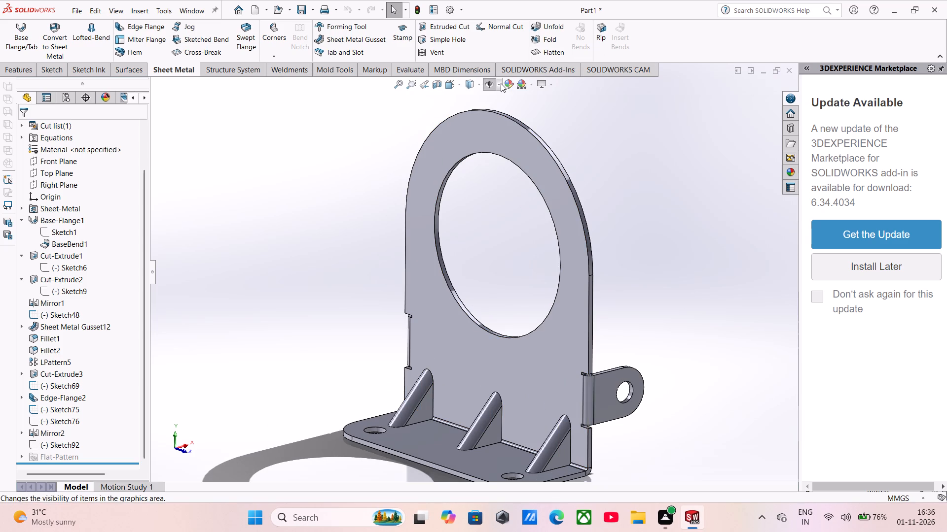
left_click(501, 83)
left_click(488, 85)
left_click(488, 85)
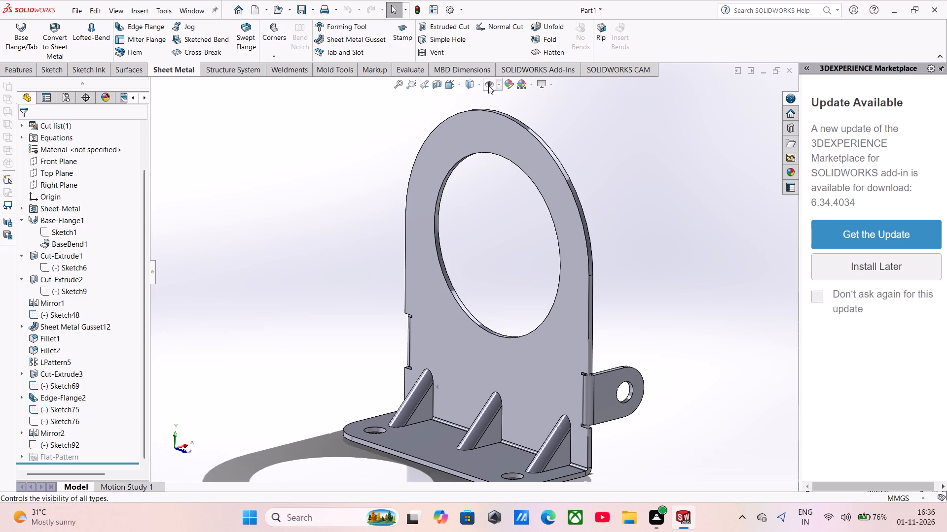
left_click(65, 67)
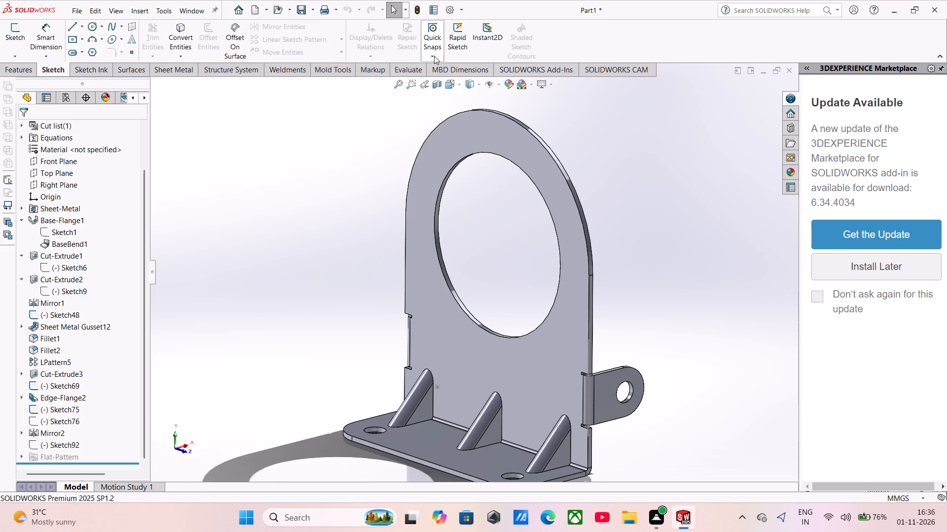
left_click(477, 86)
left_click(485, 82)
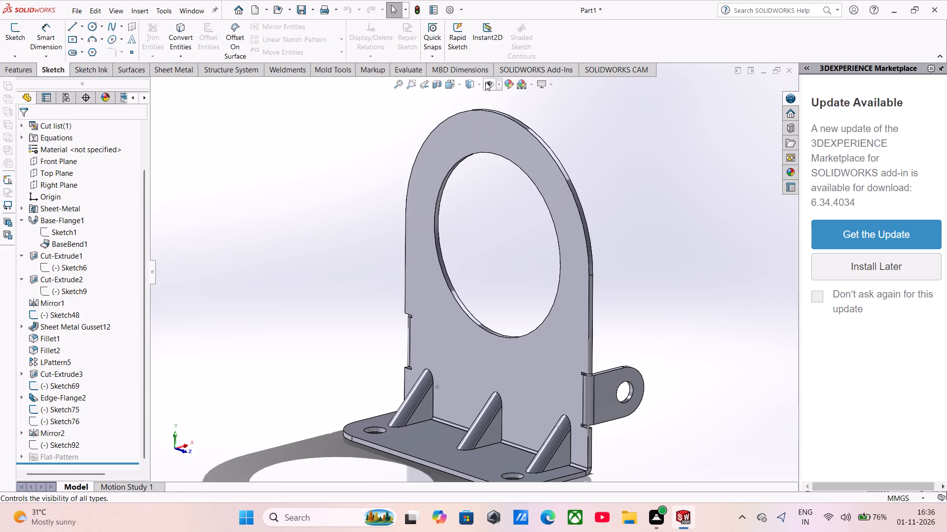
left_click(499, 82)
left_click(497, 87)
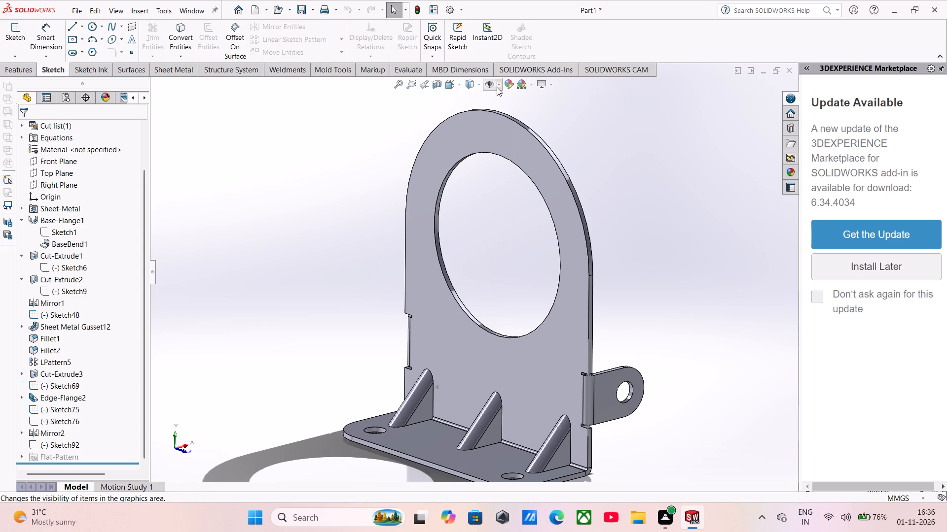
left_click(502, 94)
Create a reference plane offset 5 mm from the Front Plane.
scroll(226, 163, "up", 1)
middle_click_drag(228, 163, 236, 170)
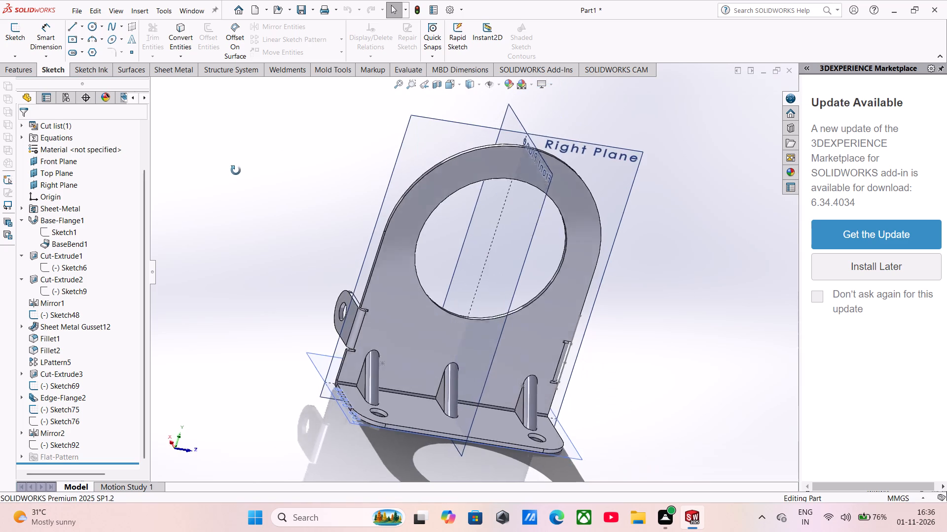
middle_click_drag(236, 170, 210, 194)
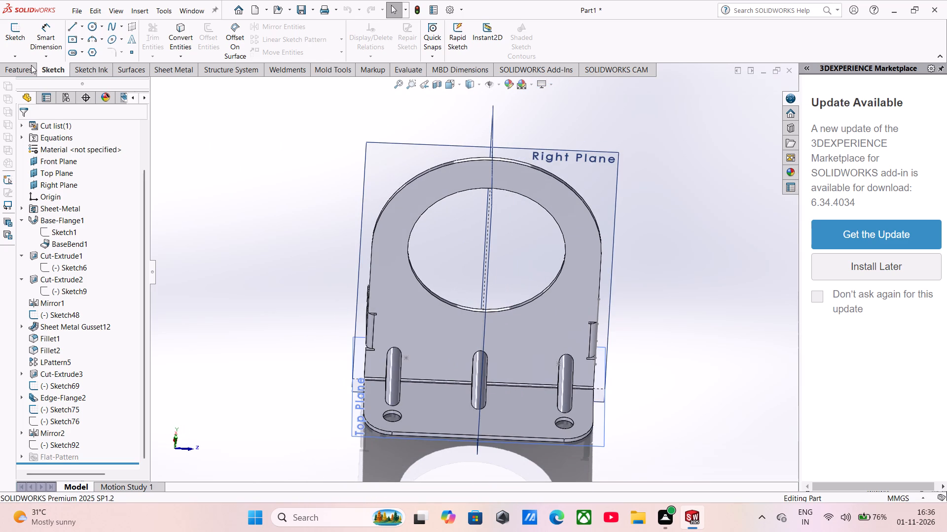
left_click(31, 65)
left_click(442, 35)
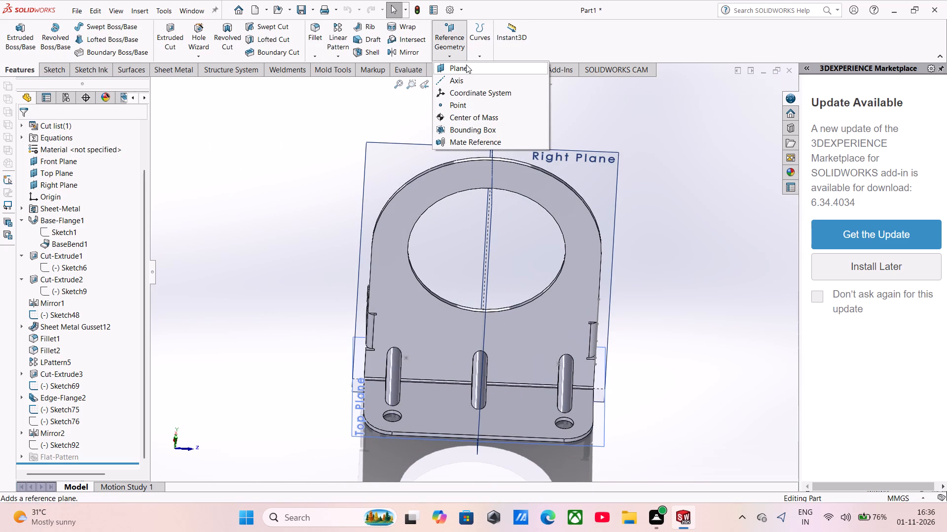
left_click(466, 65)
left_click(494, 139)
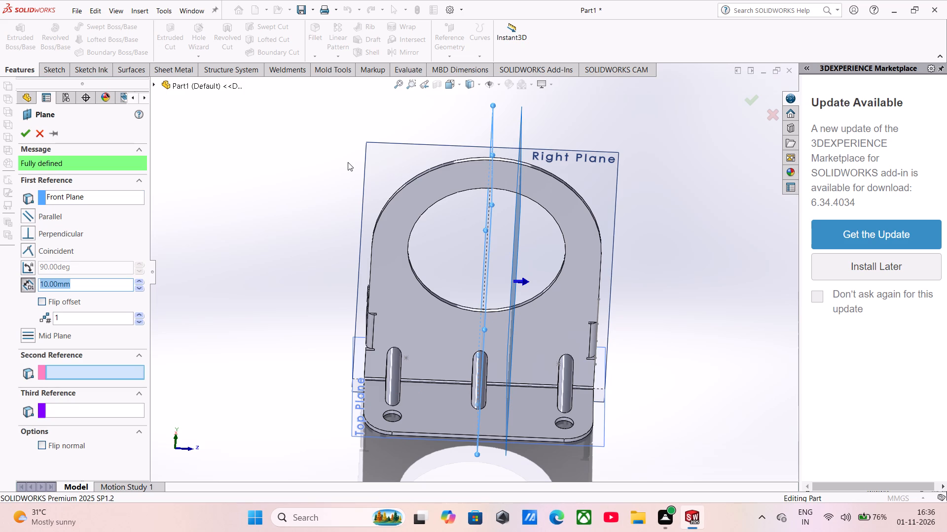
key("5")
key("Return")
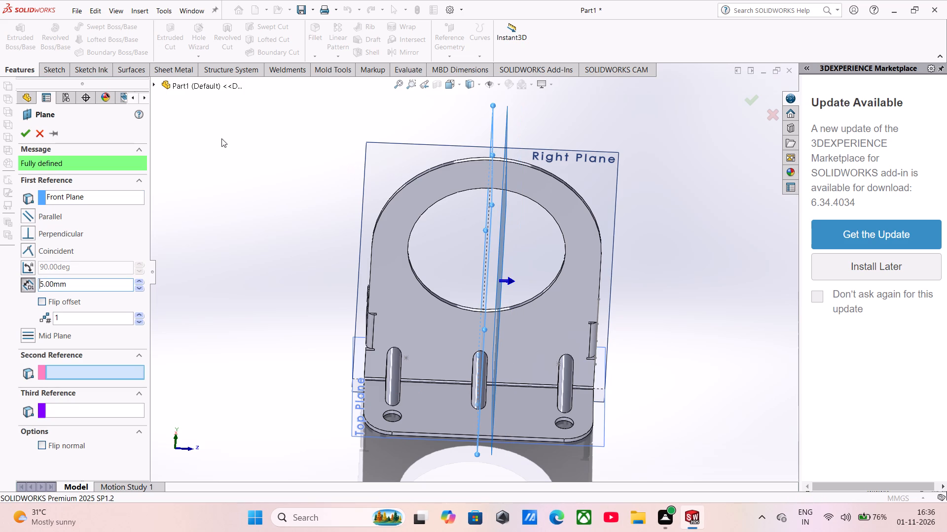
left_click(23, 133)
middle_click_drag(386, 261, 380, 256)
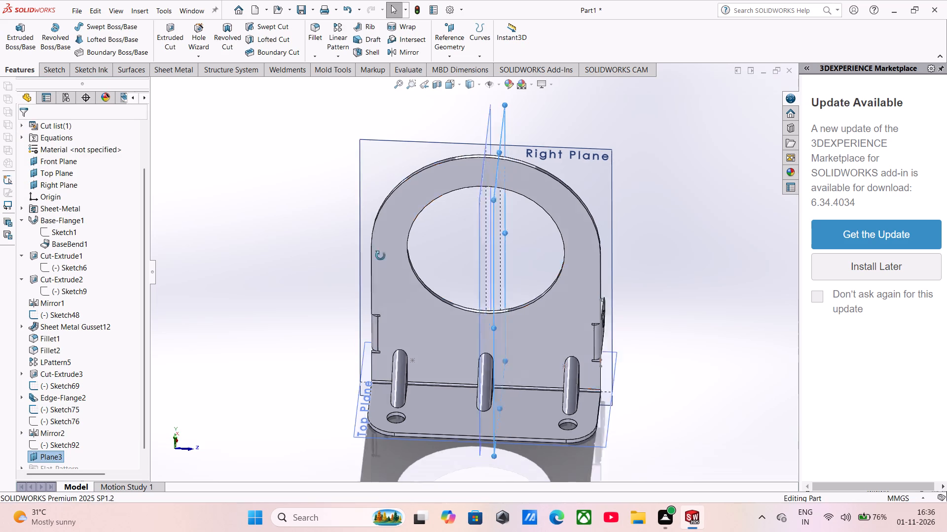
middle_click_drag(380, 256, 320, 221)
left_click(588, 146)
middle_click_drag(588, 146, 620, 129)
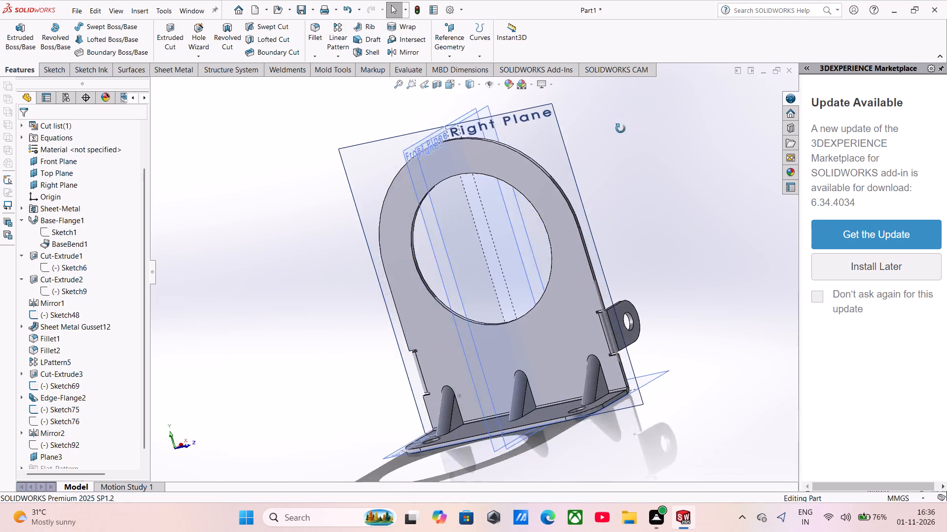
Open a new sketch on the plane offset from the Front Plane.
middle_click_drag(620, 129, 646, 116)
left_click(469, 166)
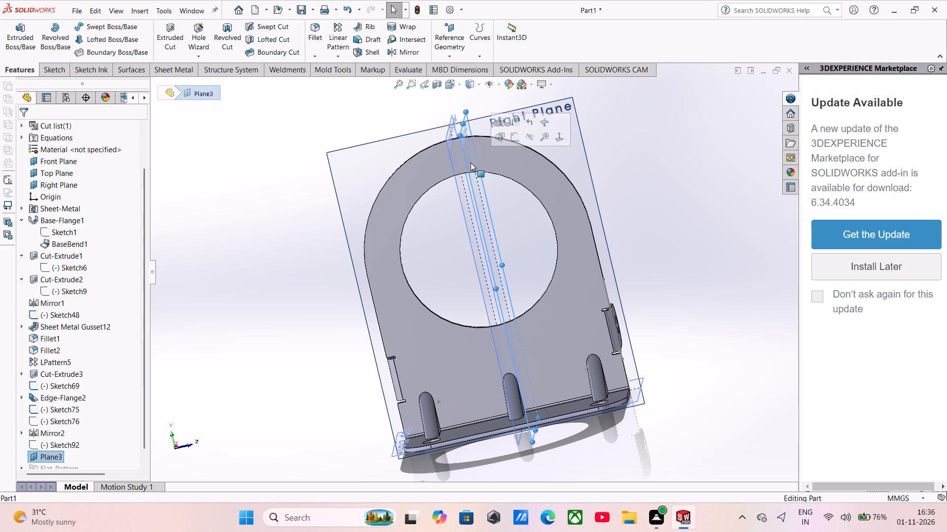
left_click(514, 138)
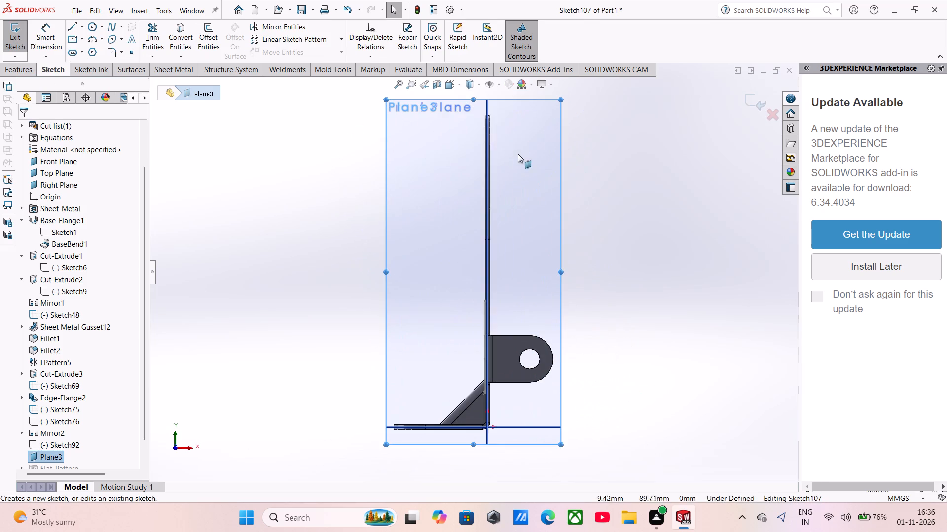
Sketch a vertical line about 50 mm long beside the upright plate, starting from the underside of the base flange.
scroll(507, 205, "down", 4)
scroll(466, 293, "down", 3)
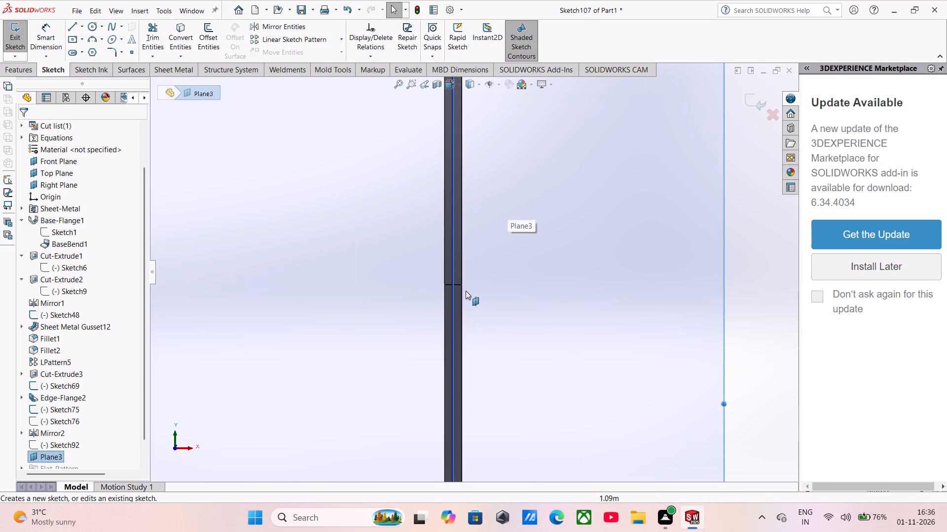
scroll(466, 284, "up", 7)
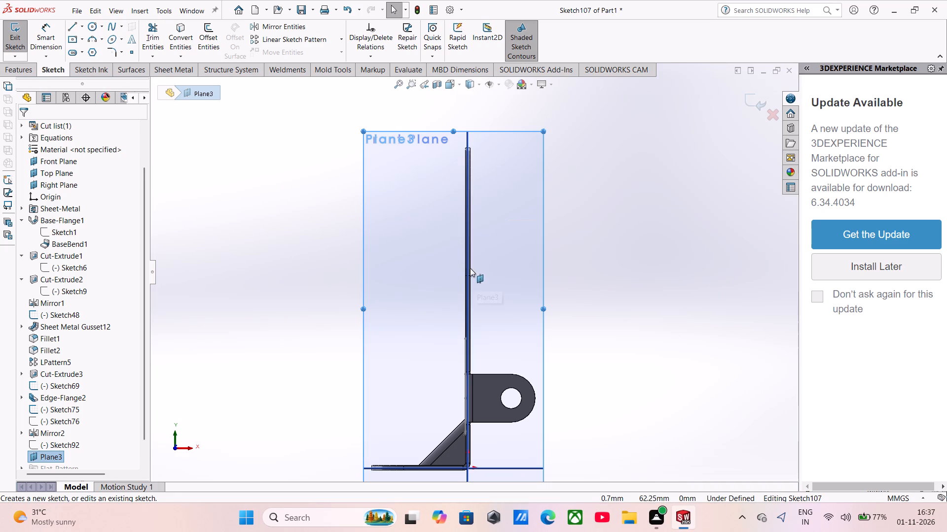
left_click(73, 23)
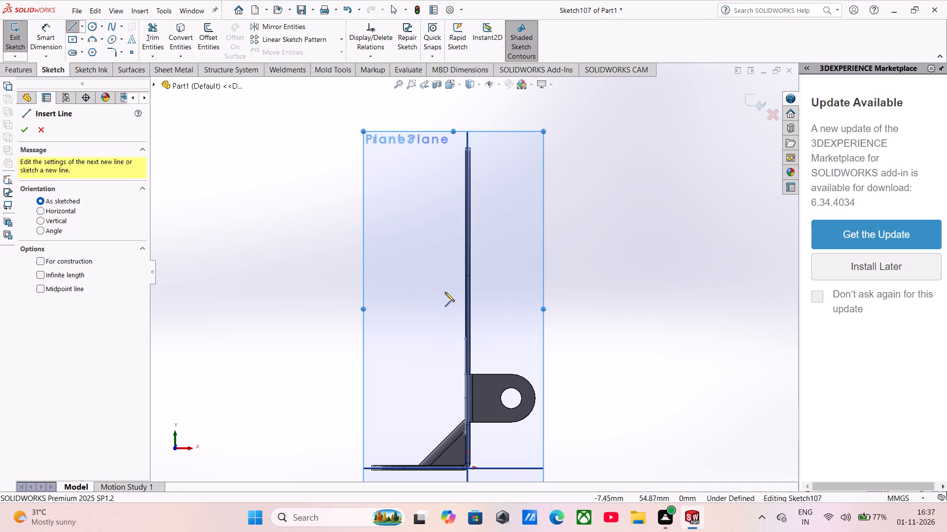
scroll(467, 348, "up", 3)
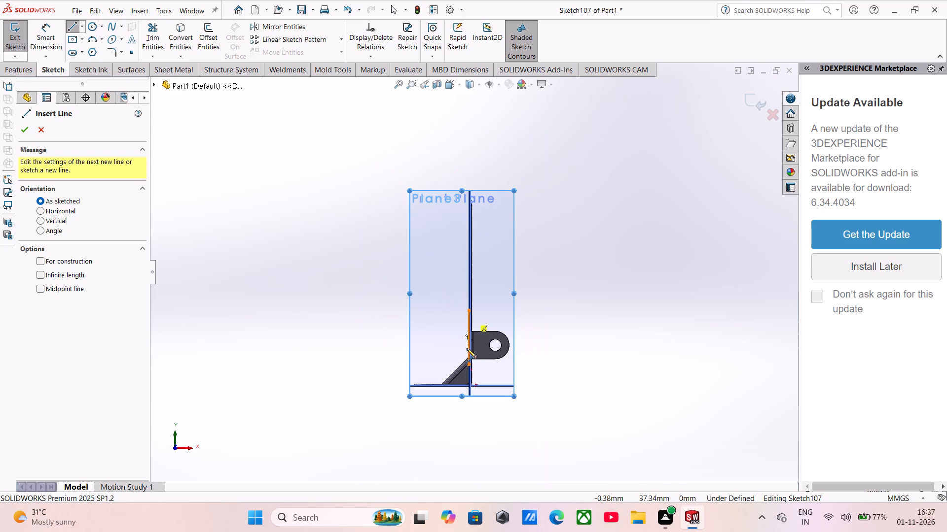
scroll(457, 375, "down", 4)
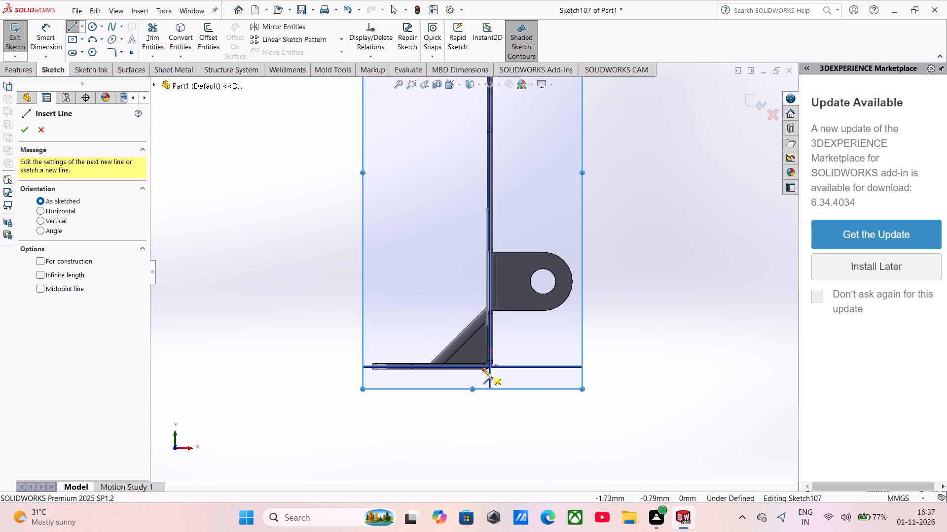
left_click(483, 369)
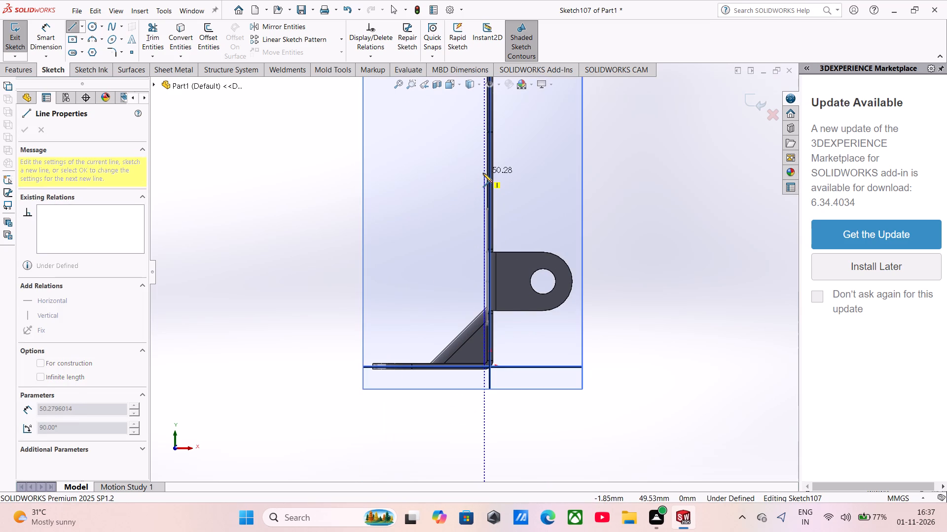
left_click(483, 168)
Dimension the vertical line's length to 60 mm.
left_click(39, 34)
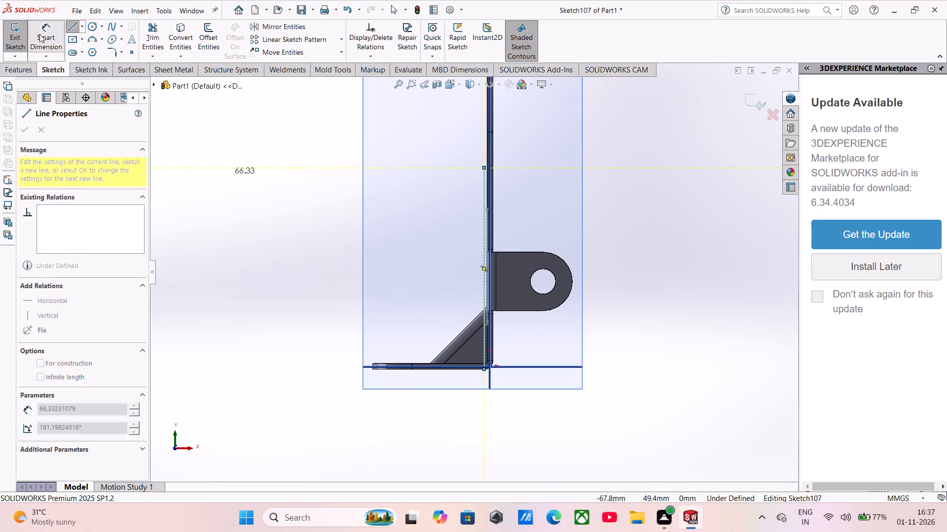
left_click(482, 185)
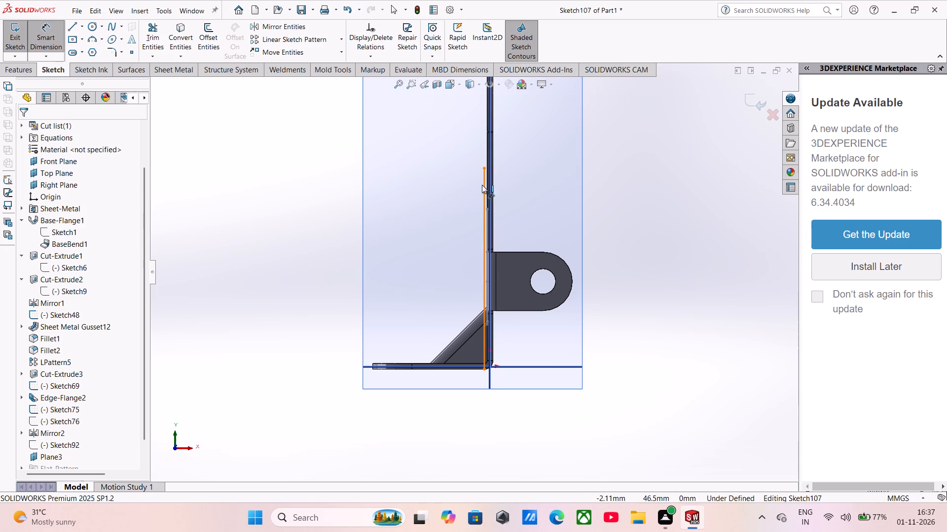
left_click(268, 219)
type("60")
key("Return")
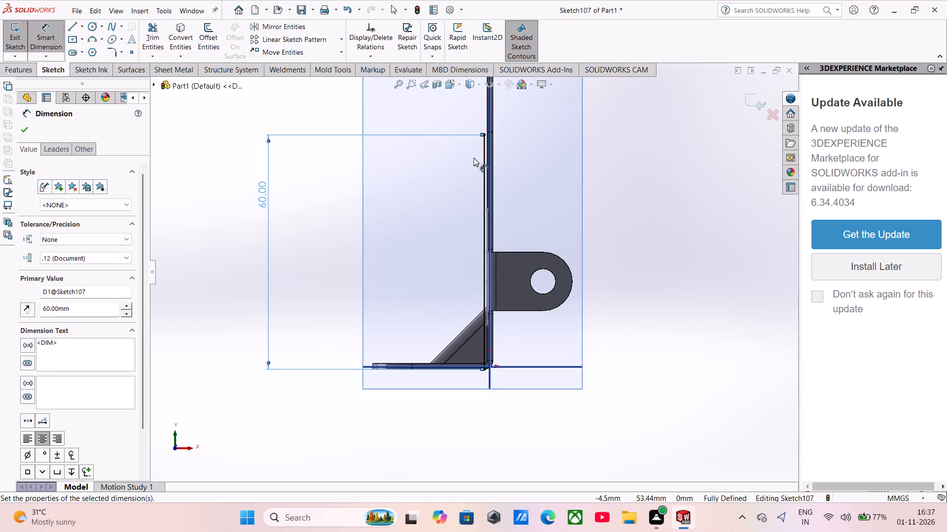
Sketch a horizontal line about 5.4 mm long outward from the plate's face opposite the base flange, level with the vertical line's top end.
scroll(477, 152, "down", 3)
scroll(483, 148, "up", 5)
scroll(473, 174, "down", 1)
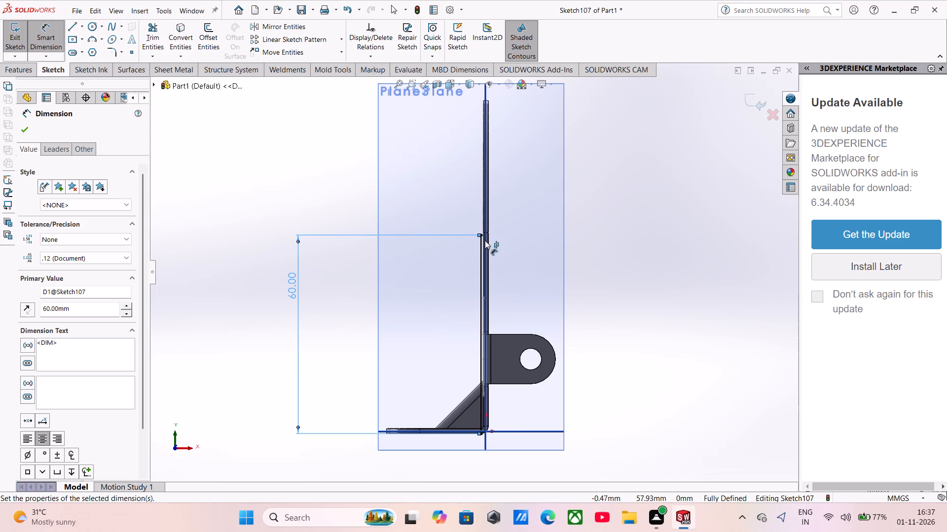
scroll(433, 190, "up", 3)
scroll(459, 177, "down", 5)
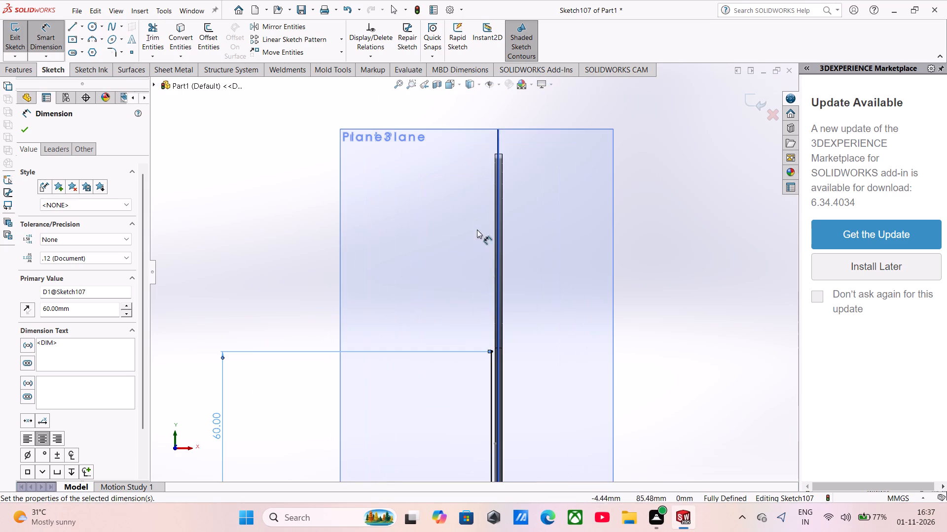
left_click(69, 24)
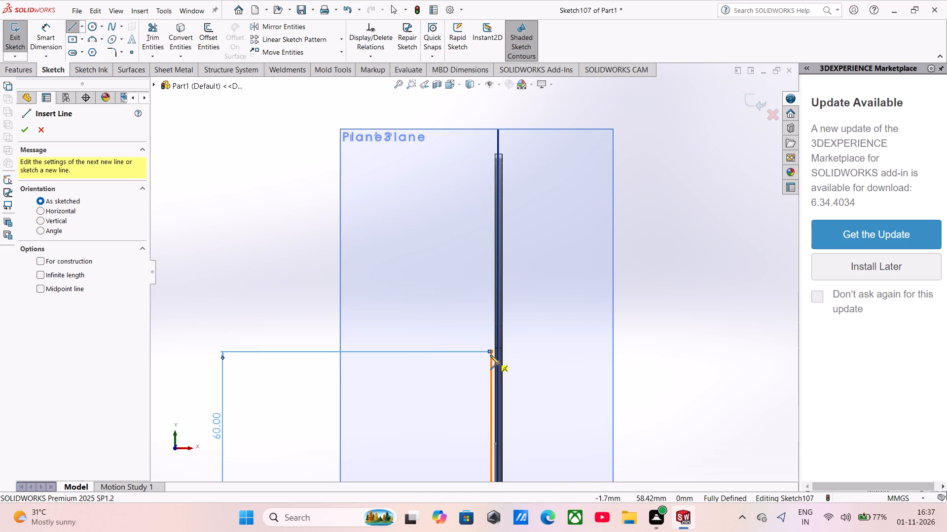
scroll(510, 393, "up", 3)
middle_click(510, 393)
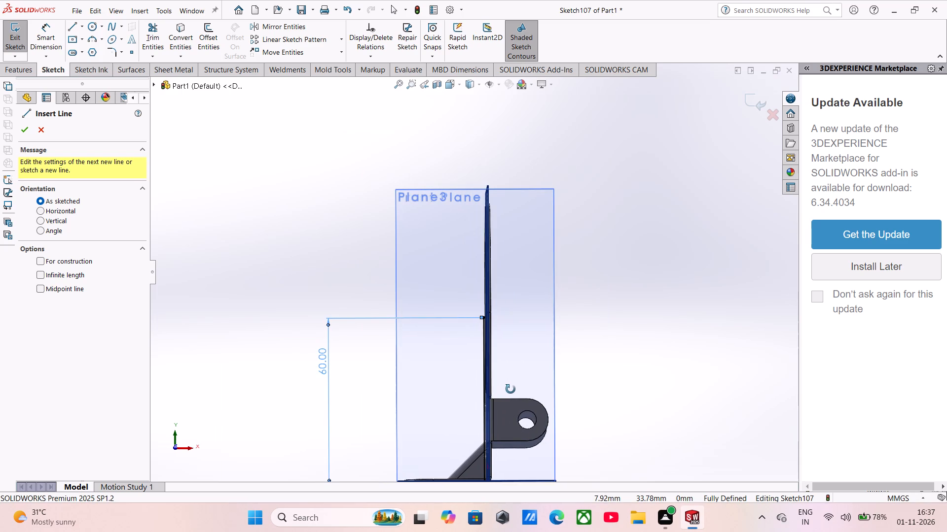
scroll(499, 364, "up", 3)
middle_click_drag(499, 364, 452, 360)
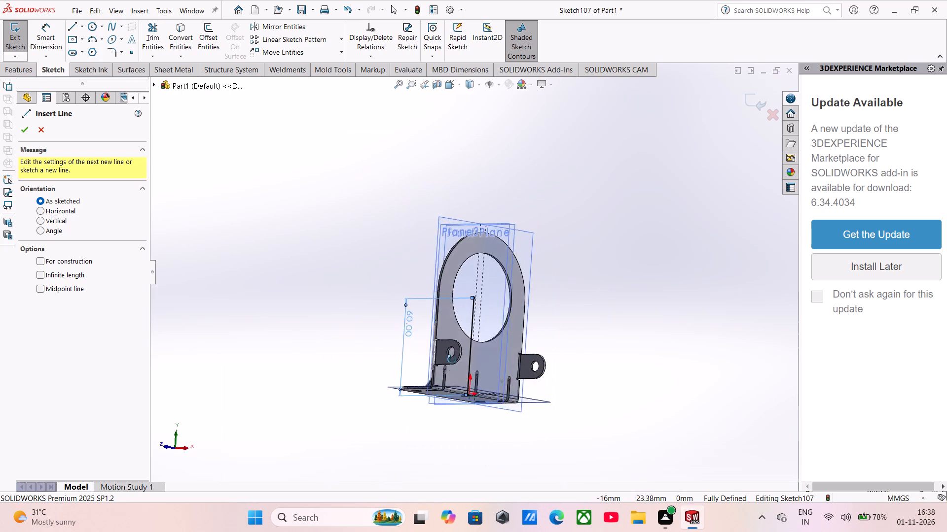
middle_click_drag(452, 360, 405, 362)
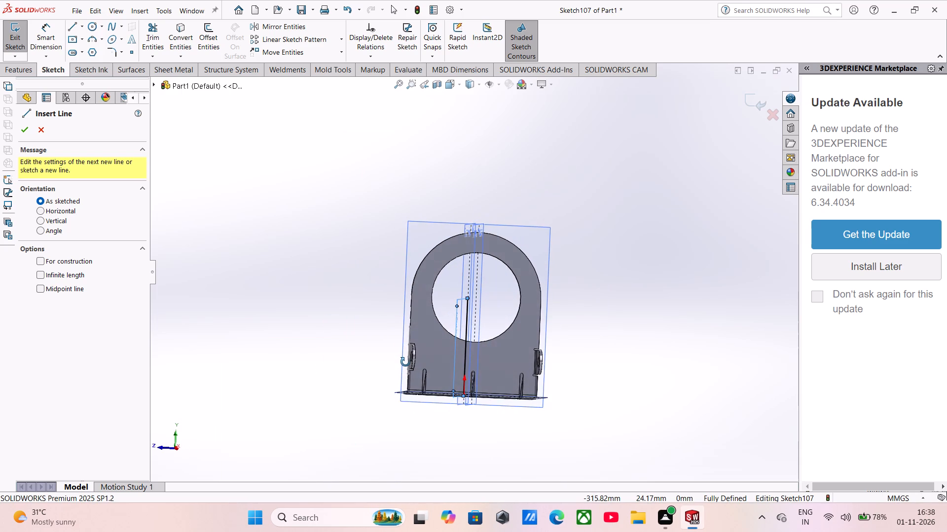
middle_click_drag(405, 362, 406, 363)
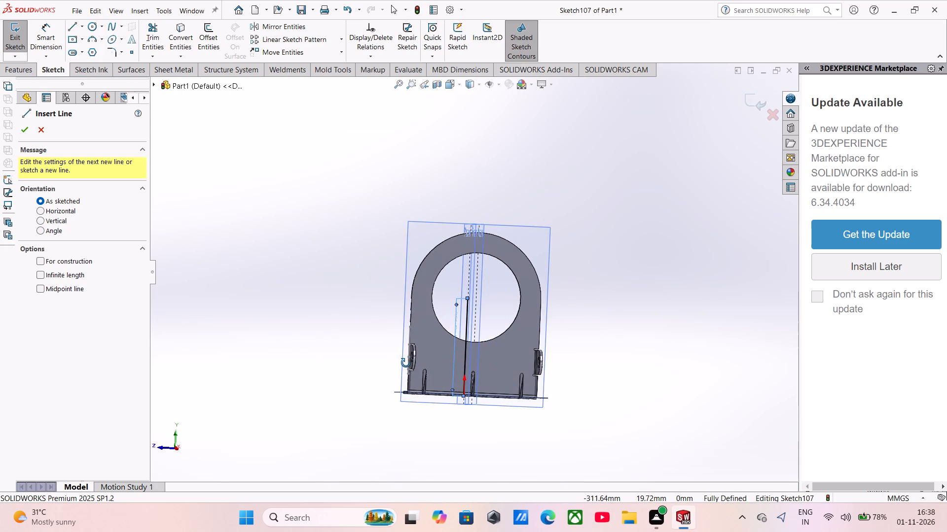
middle_click_drag(406, 363, 474, 381)
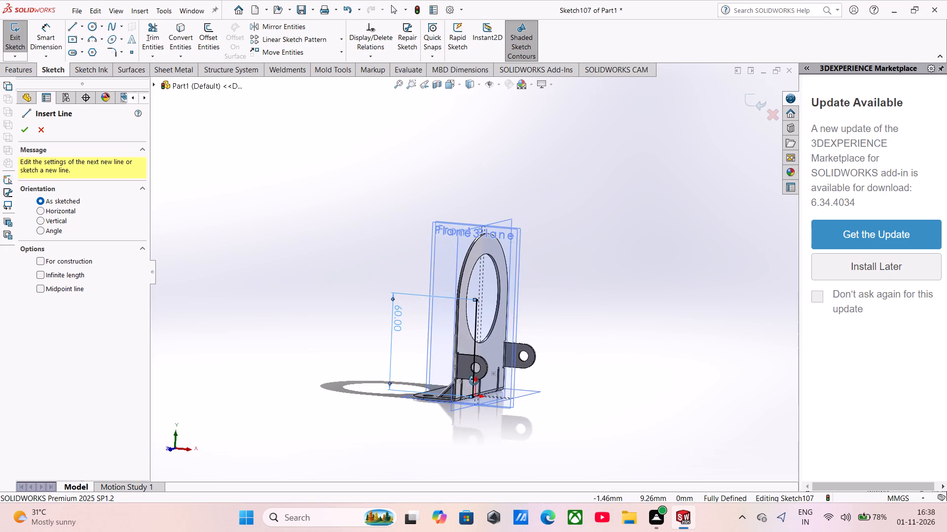
middle_click_drag(474, 381, 495, 372)
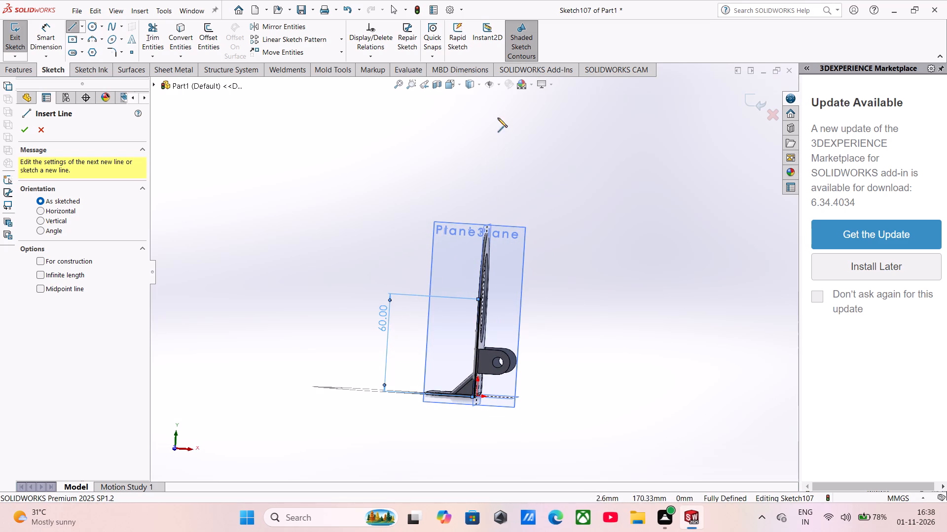
left_click(480, 84)
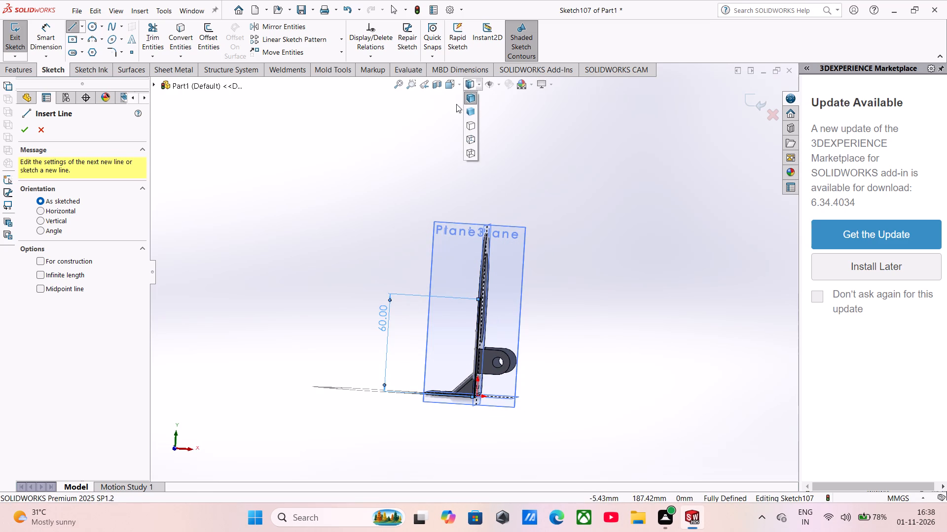
left_click(369, 264)
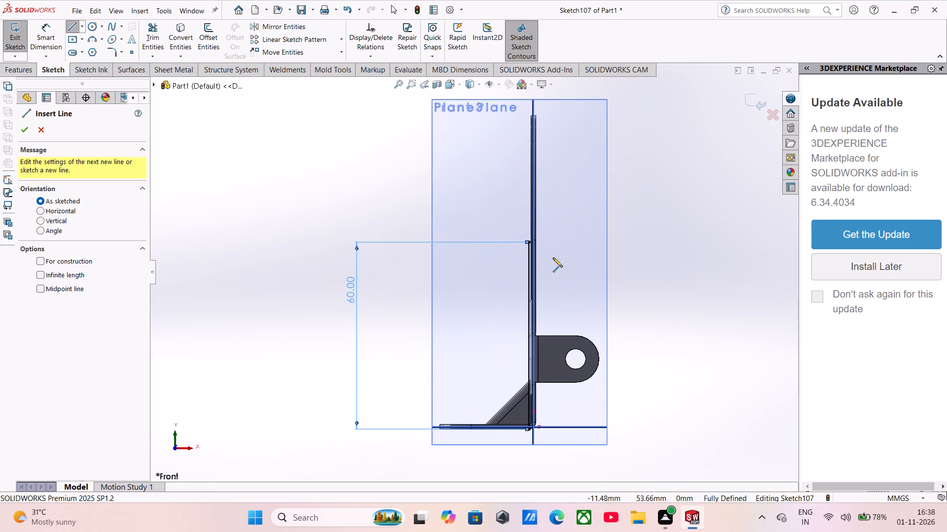
scroll(581, 253, "down", 2)
scroll(512, 250, "down", 3)
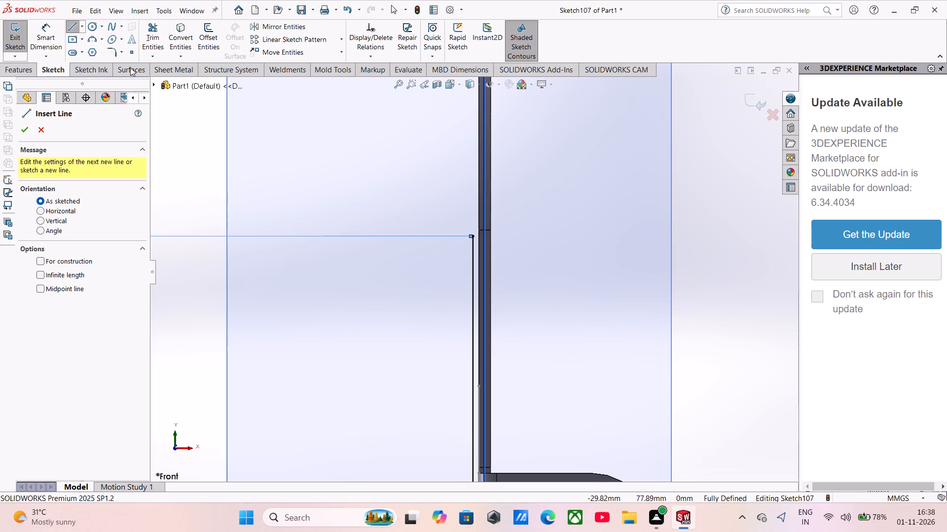
scroll(413, 226, "down", 4)
middle_click(434, 235)
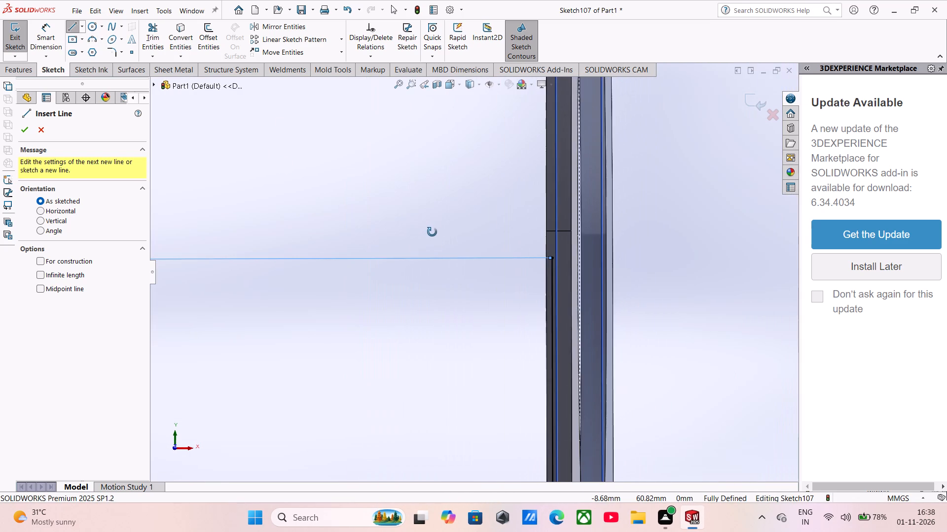
scroll(460, 248, "up", 3)
left_click(457, 88)
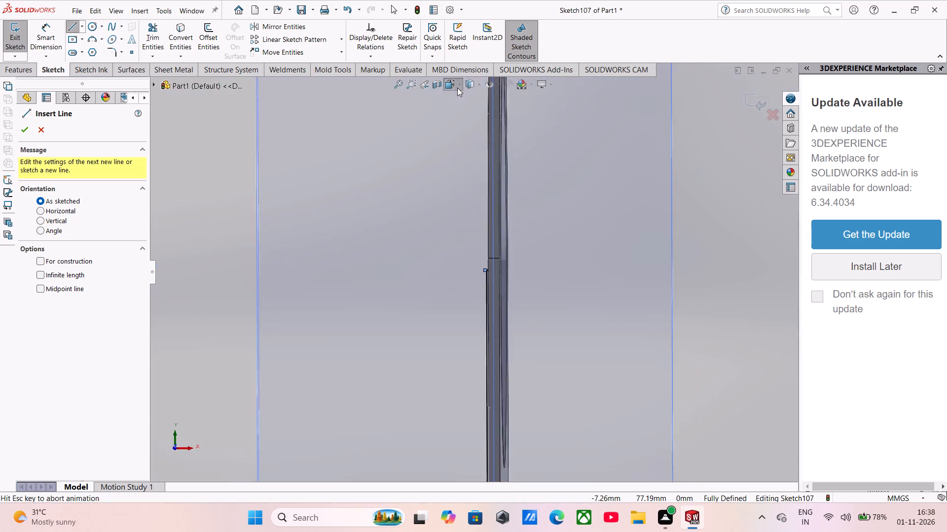
left_click(372, 279)
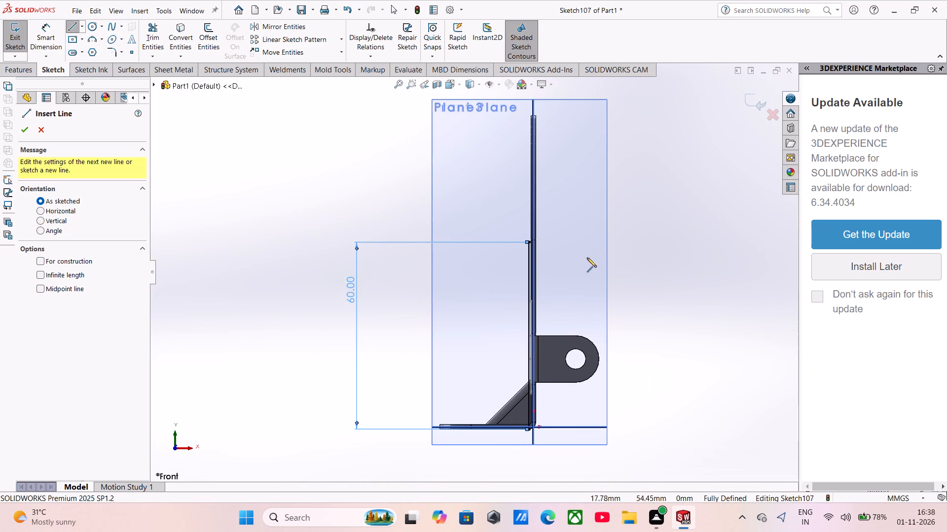
scroll(552, 242, "down", 6)
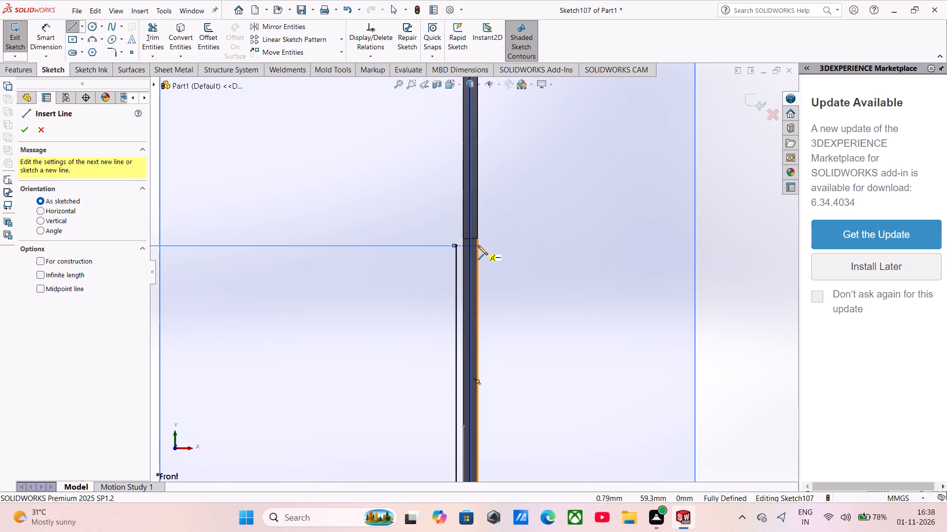
left_click(477, 247)
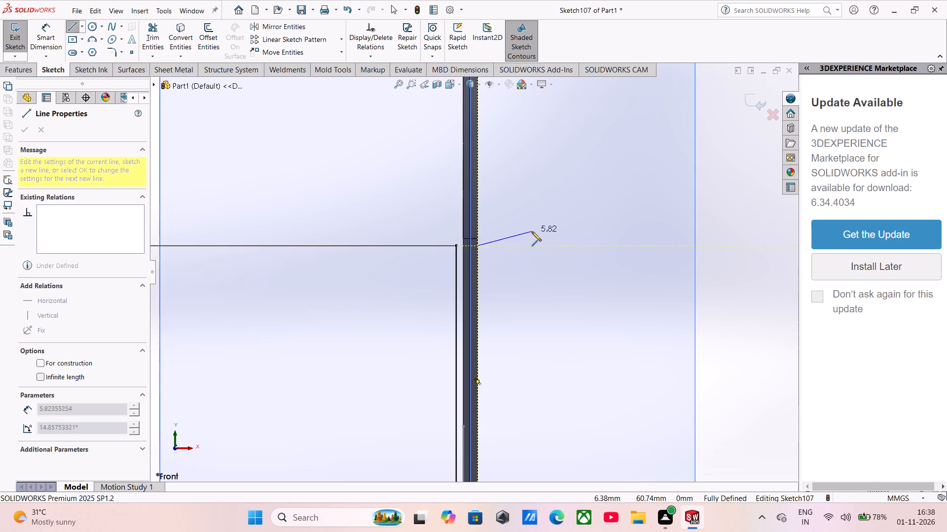
left_click(529, 244)
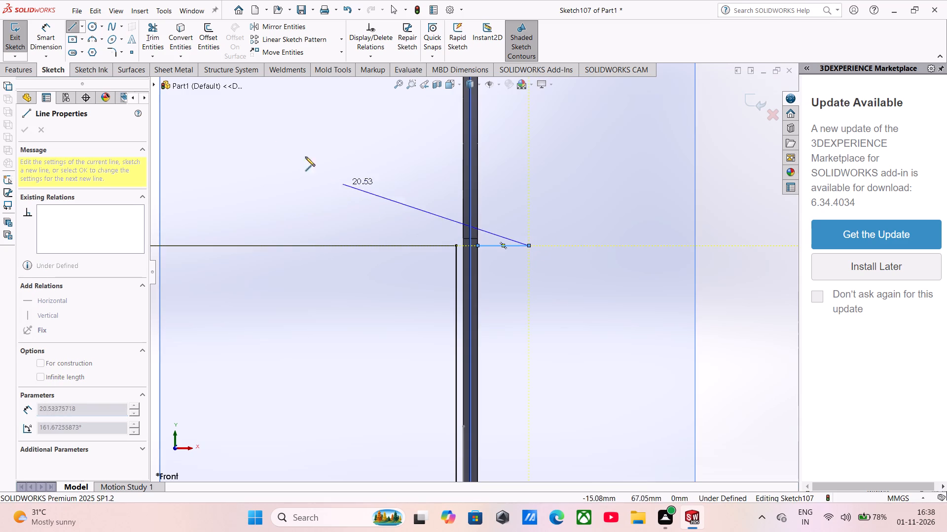
Dimension the horizontal line's length to 10 mm.
left_click(39, 27)
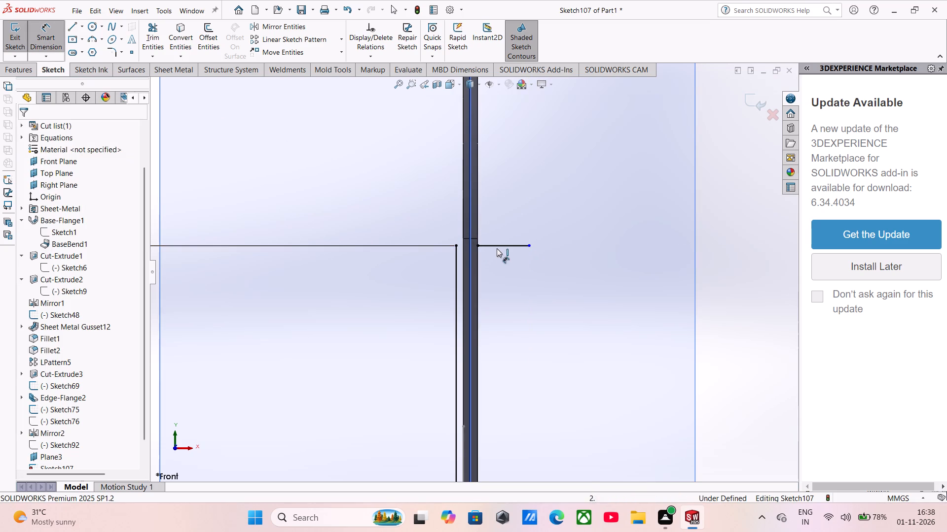
left_click(497, 248)
left_click(547, 322)
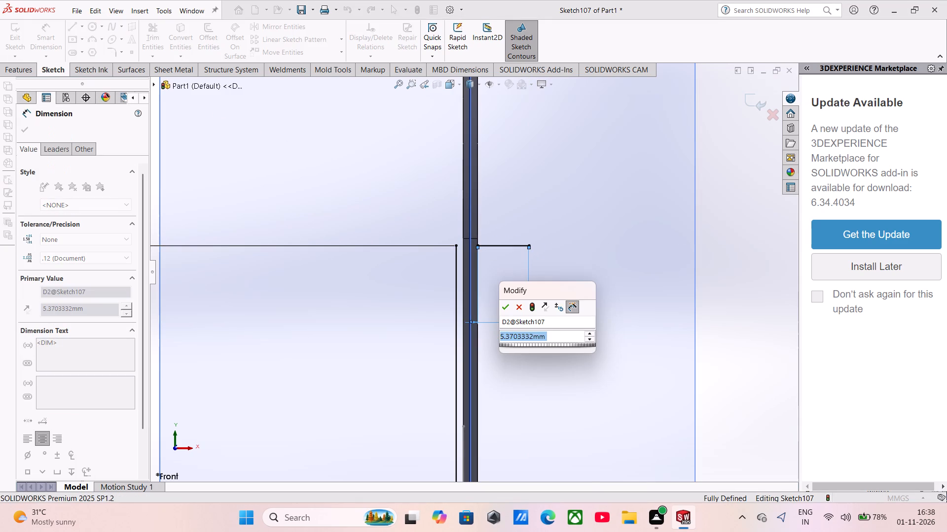
type("10")
key("Return")
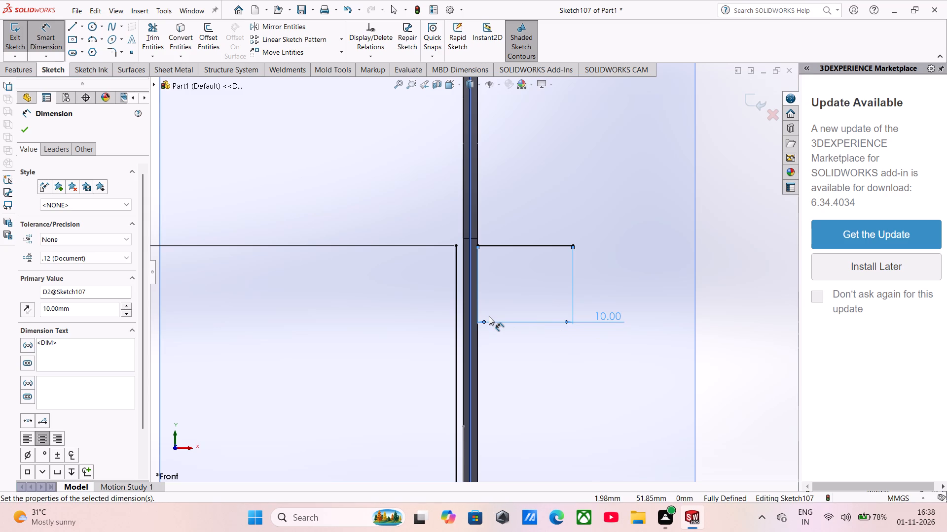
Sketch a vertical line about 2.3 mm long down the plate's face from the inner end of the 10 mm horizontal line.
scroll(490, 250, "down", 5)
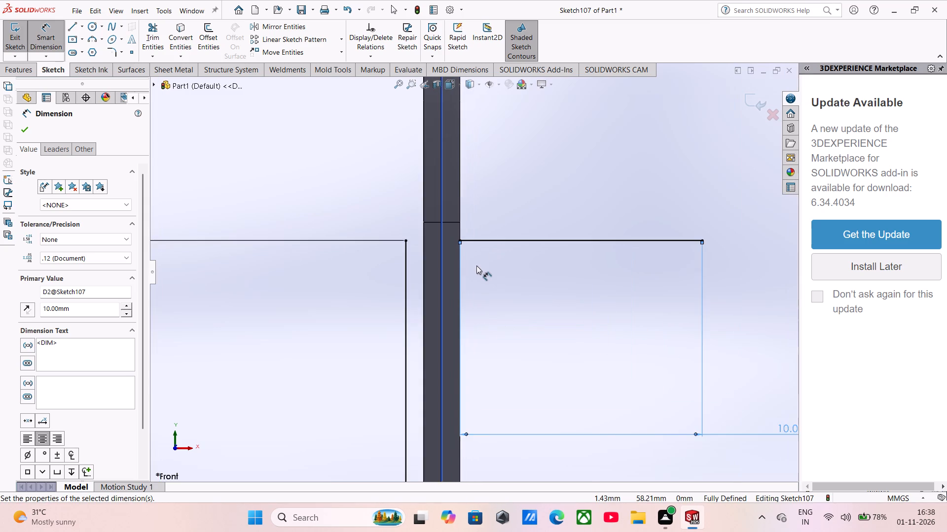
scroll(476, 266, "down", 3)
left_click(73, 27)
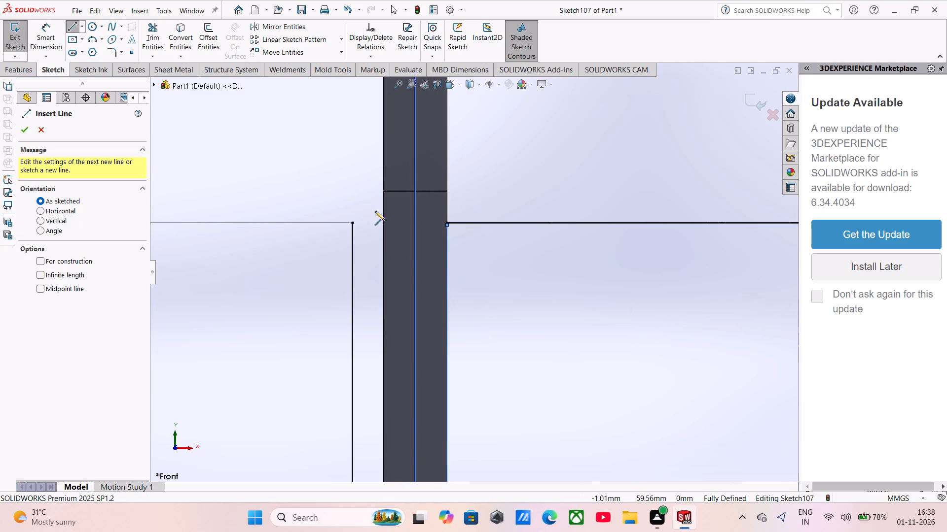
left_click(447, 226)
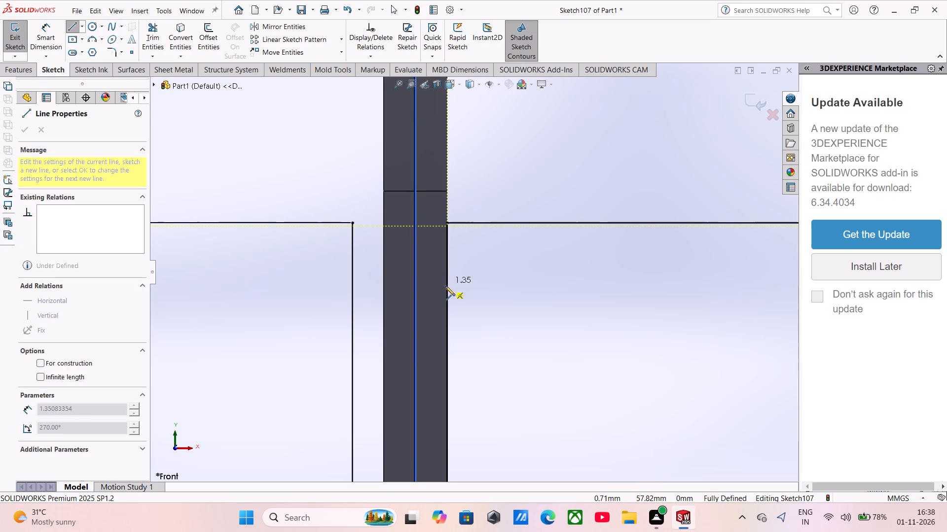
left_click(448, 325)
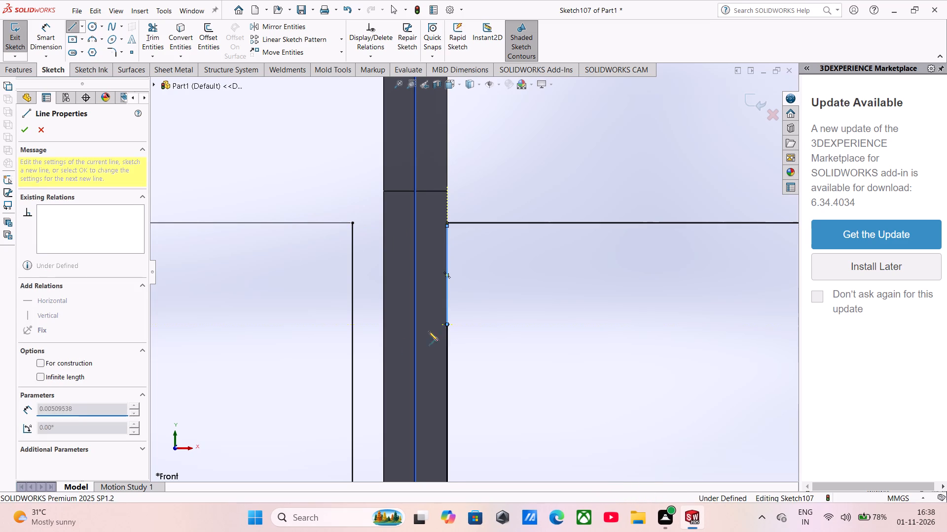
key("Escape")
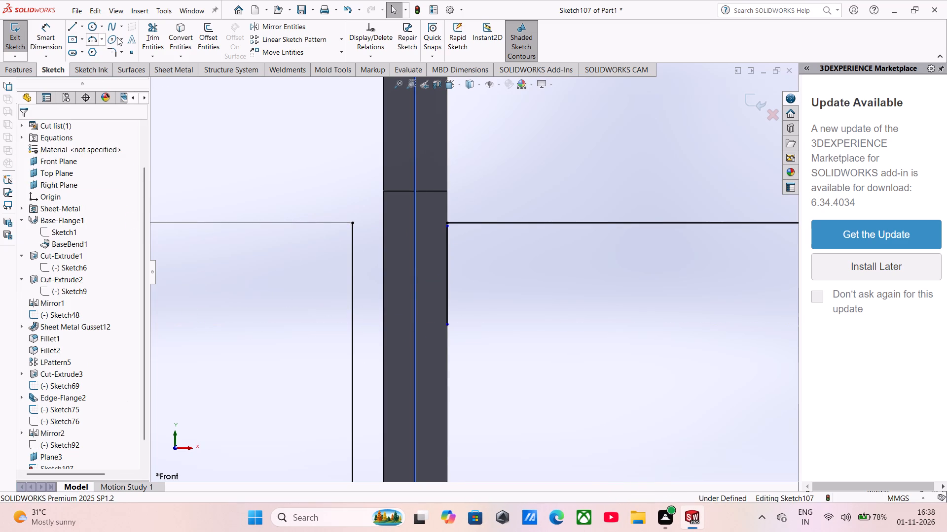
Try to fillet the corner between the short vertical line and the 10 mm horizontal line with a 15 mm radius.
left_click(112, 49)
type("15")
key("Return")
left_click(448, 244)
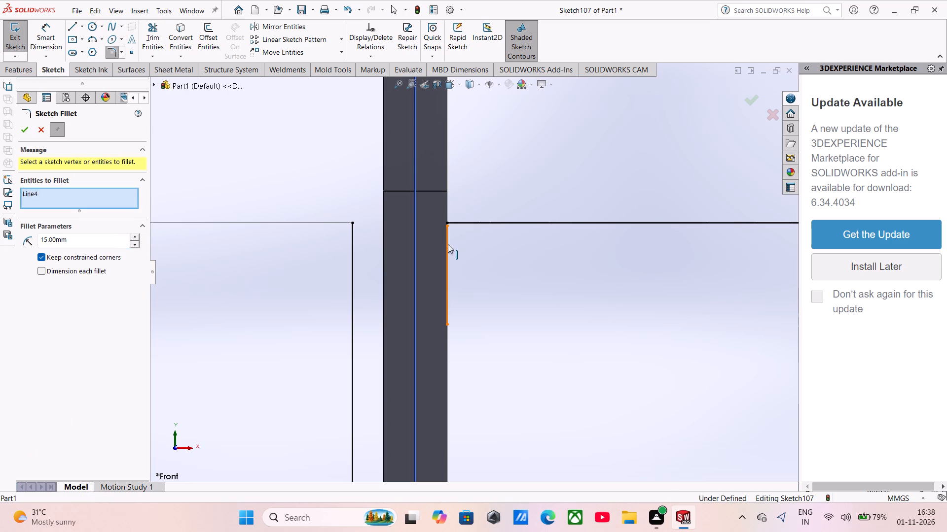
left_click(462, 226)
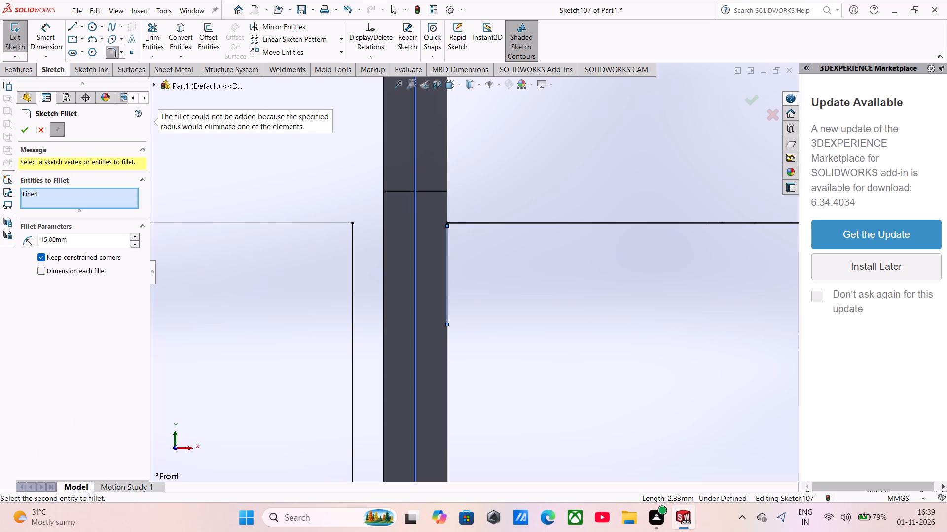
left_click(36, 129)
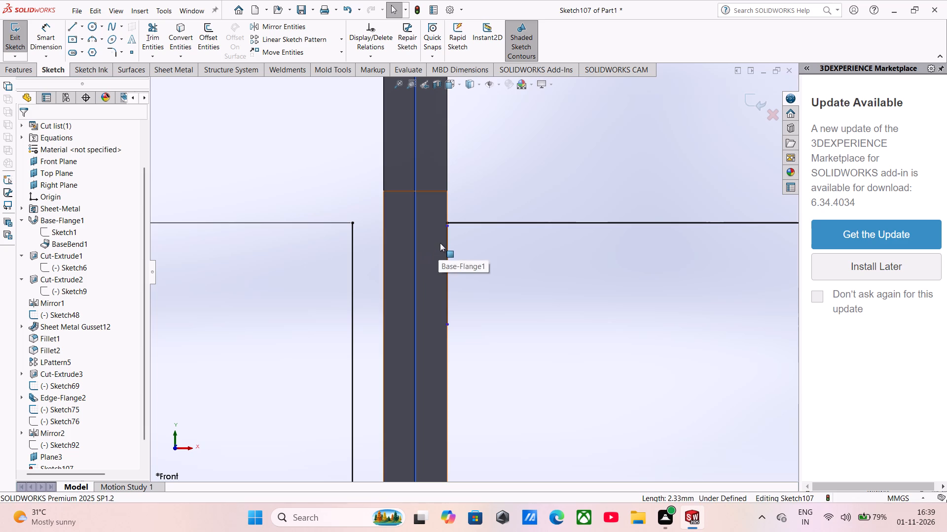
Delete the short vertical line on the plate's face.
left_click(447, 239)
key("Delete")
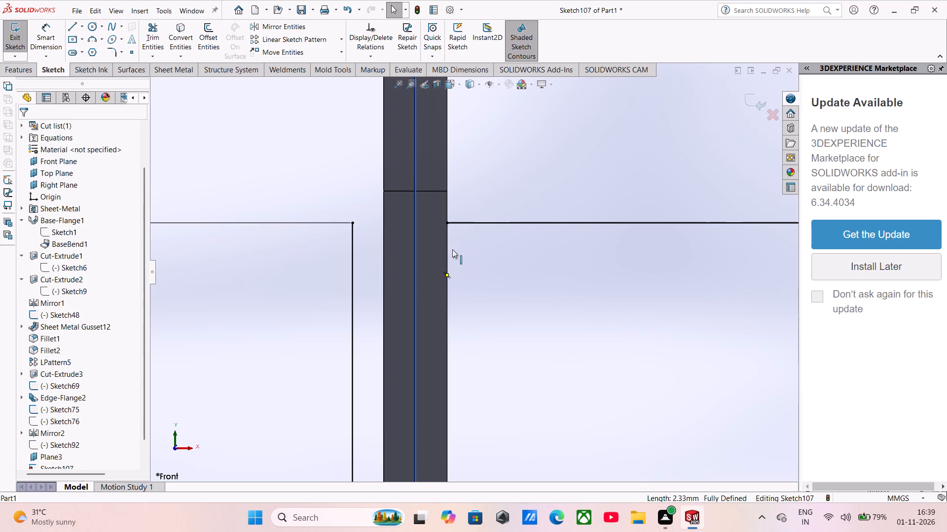
Sketch a vertical line about 9.1 mm long upward from the outer end of the 10 mm horizontal line.
scroll(506, 299, "up", 7)
scroll(543, 301, "down", 3)
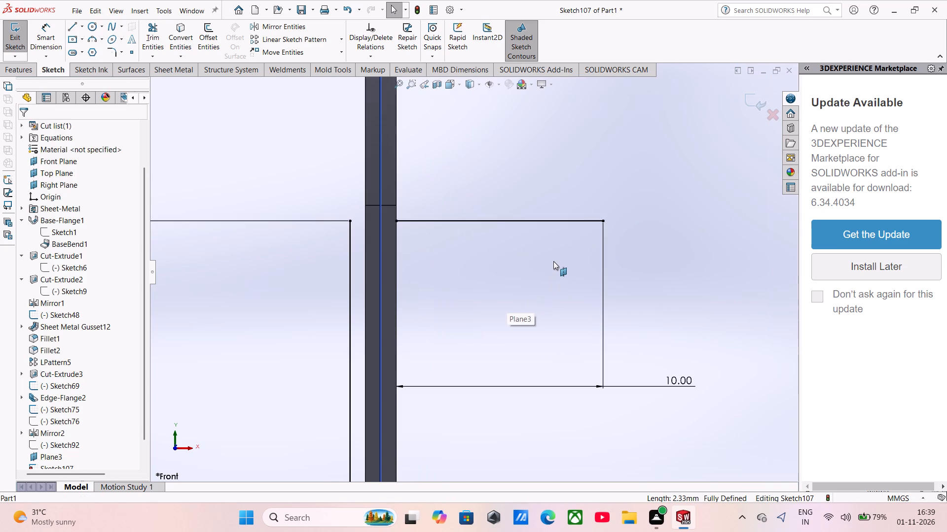
scroll(553, 261, "down", 1)
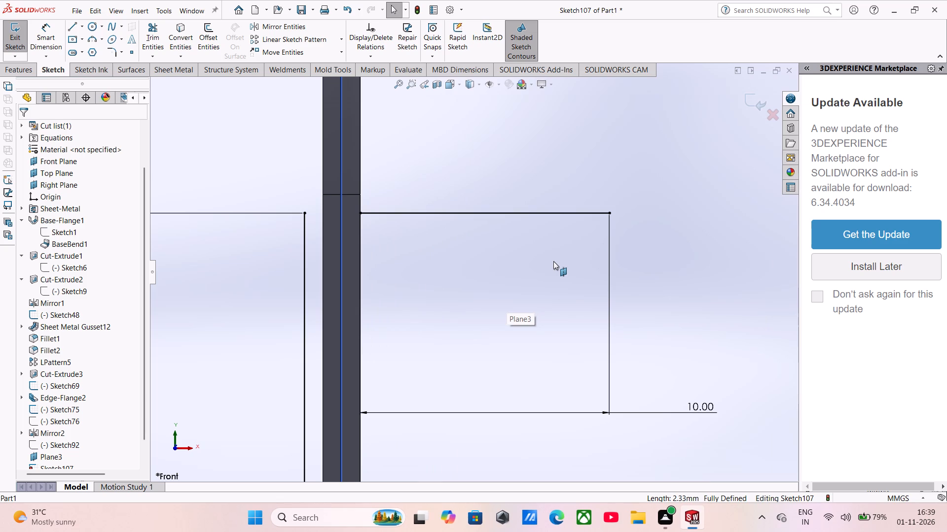
scroll(553, 261, "up", 4)
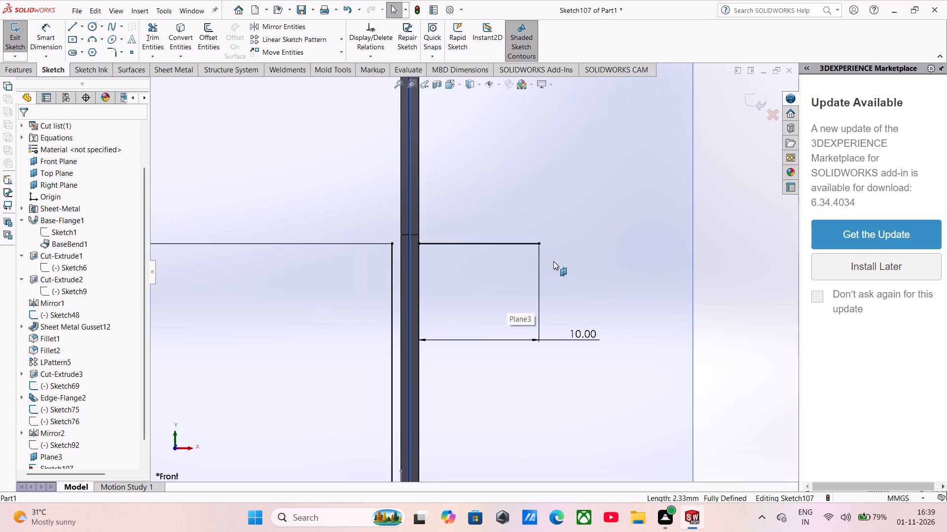
scroll(553, 261, "up", 4)
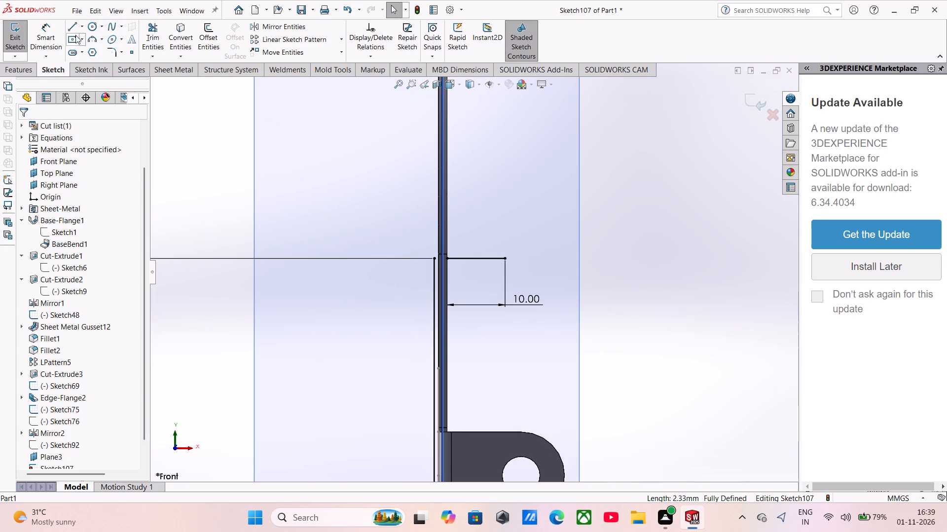
left_click(74, 29)
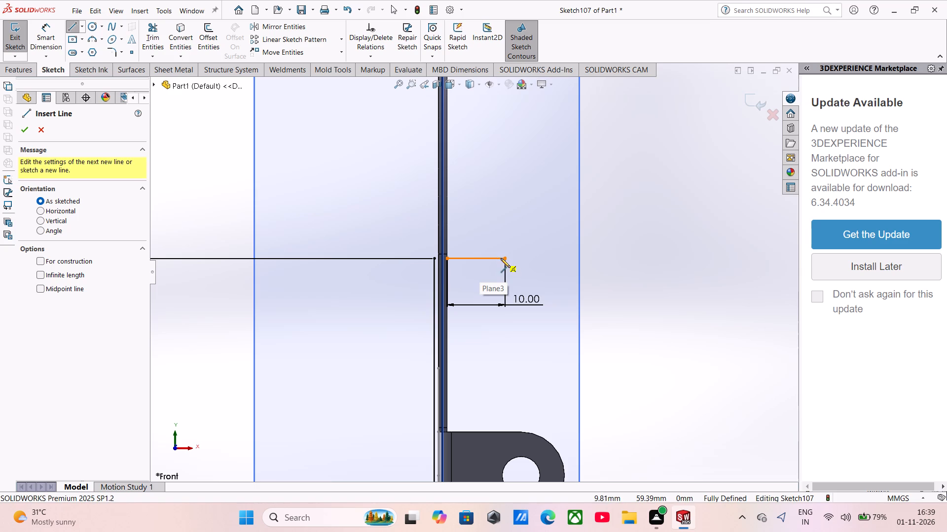
left_click(503, 259)
left_click(505, 206)
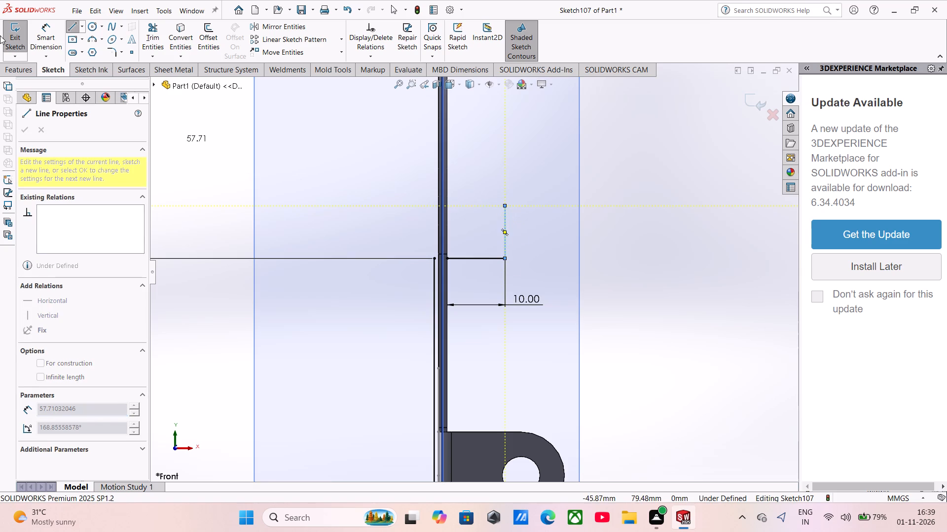
Dimension the new vertical line's length to 10 mm.
left_click(59, 36)
left_click(508, 234)
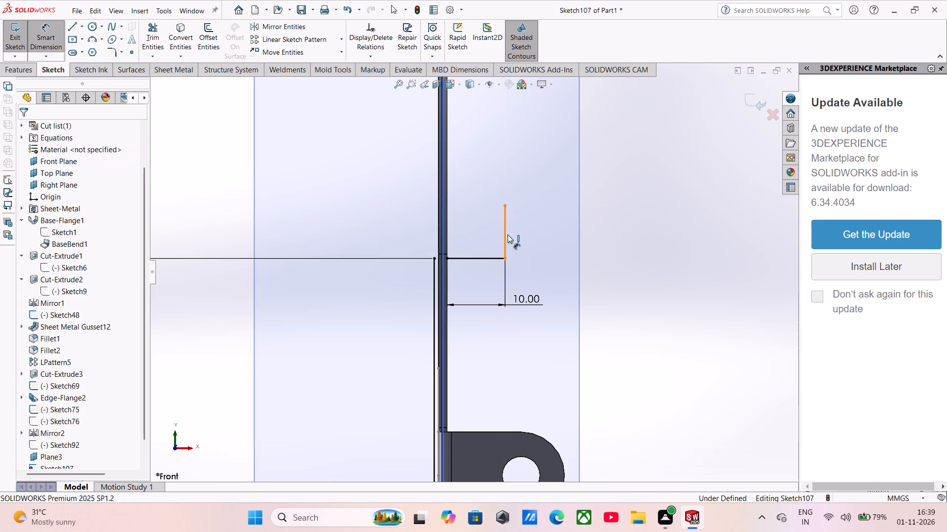
left_click(540, 237)
type("10")
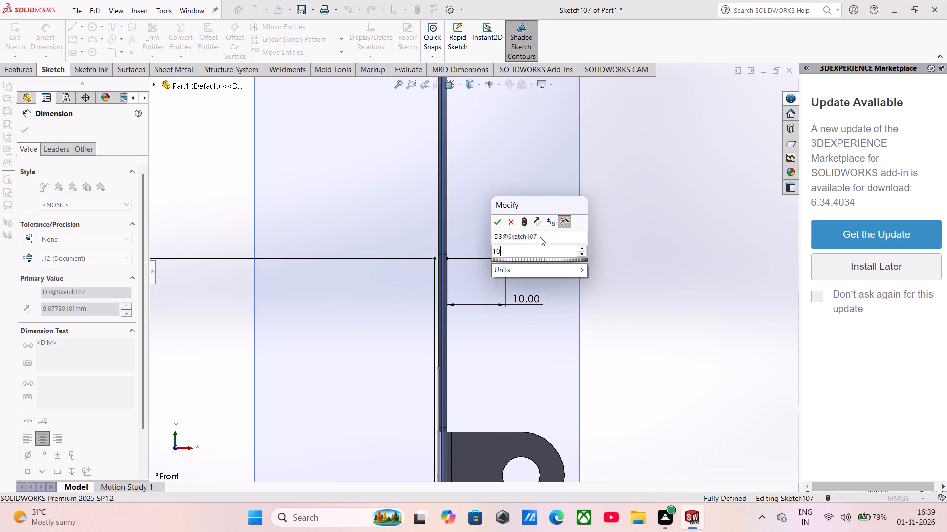
key("Return")
Try a Sketch Fillet at the corner between the 10 mm horizontal and vertical lines with radii of 15 mm and 10 mm.
left_click(108, 58)
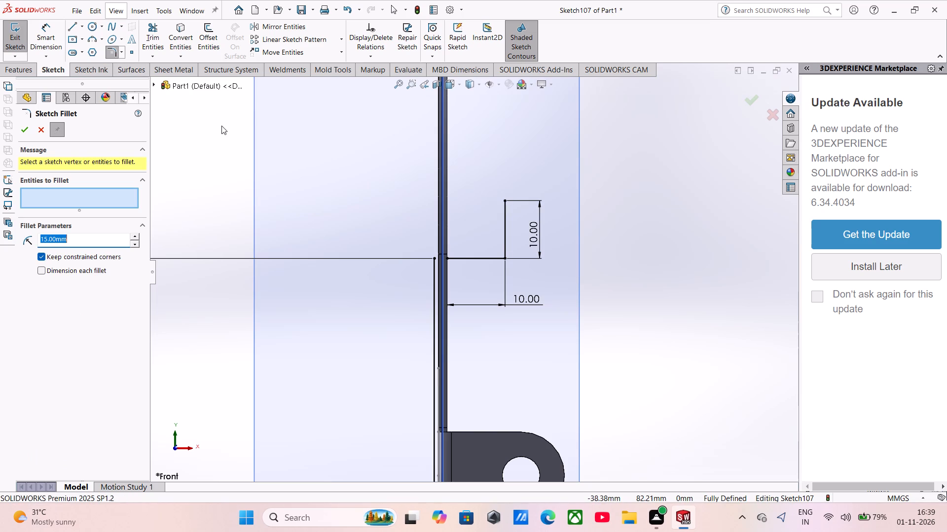
scroll(424, 253, "down", 4)
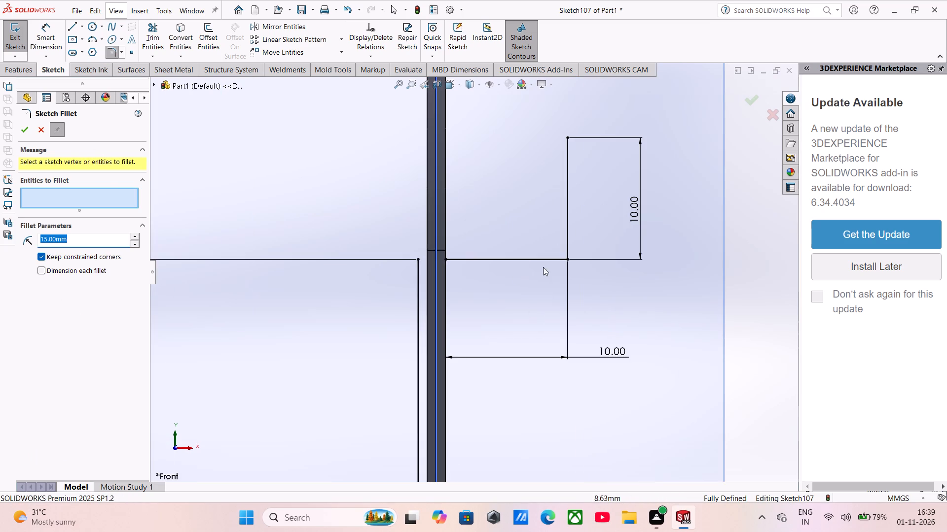
left_click(550, 261)
left_click(567, 240)
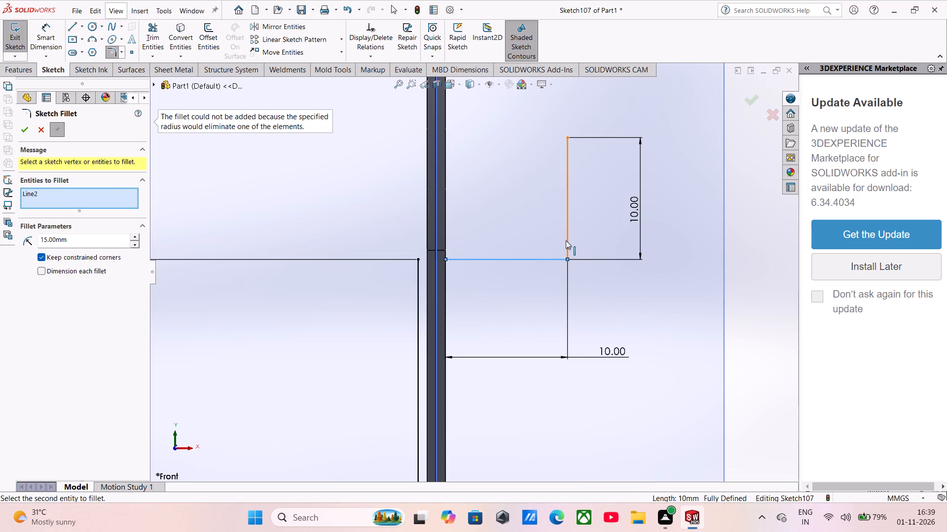
left_click(565, 244)
left_click(566, 238)
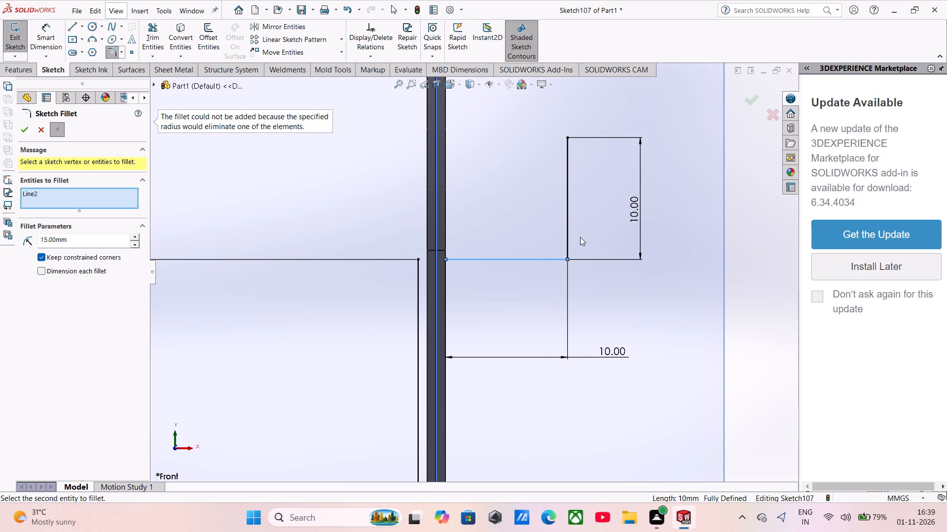
left_click_drag(97, 243, 0, 253)
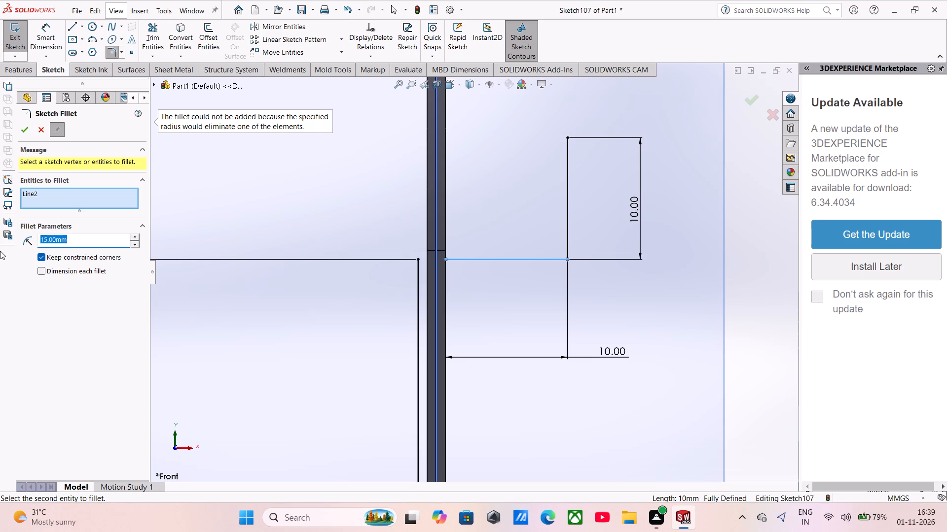
key("1")
key("0")
key("Return")
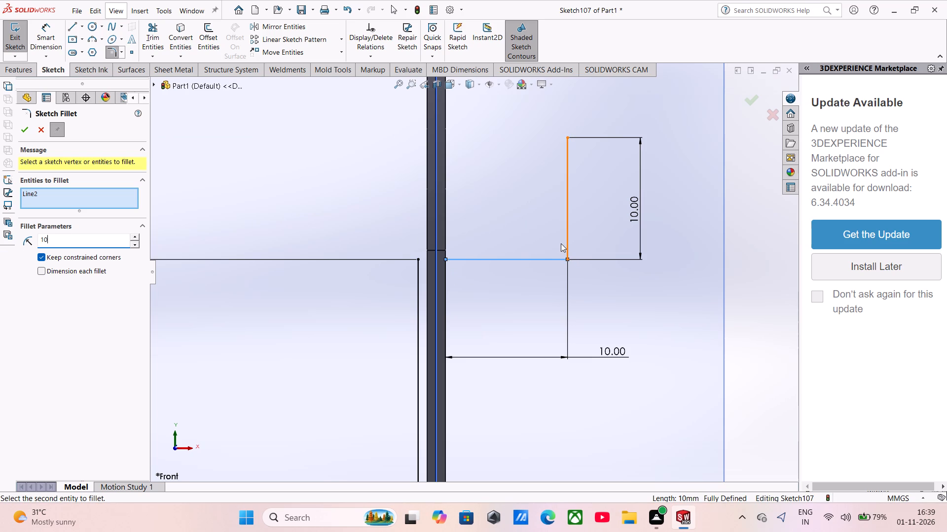
left_click(566, 235)
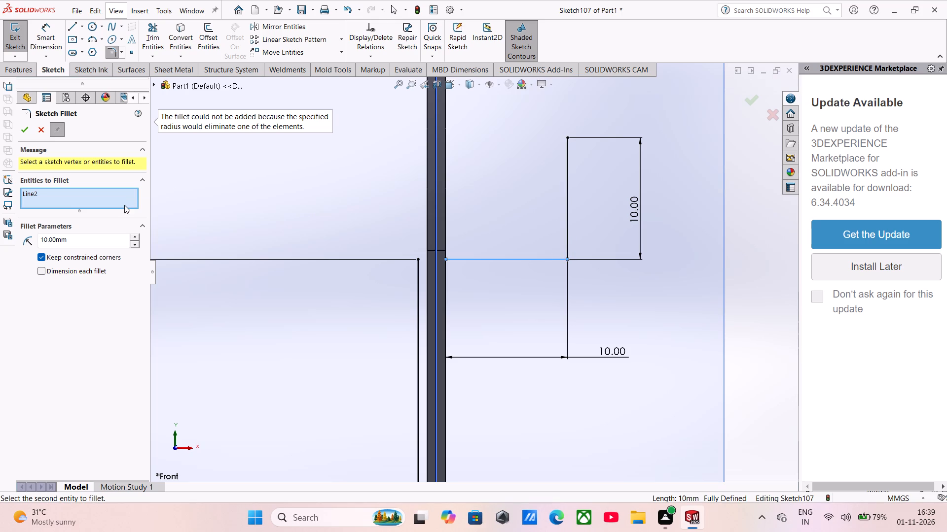
Apply a 5 mm fillet radius at the corner between the 10 mm horizontal and vertical lines.
left_click_drag(92, 234, 48, 246)
left_click_drag(64, 244, 47, 244)
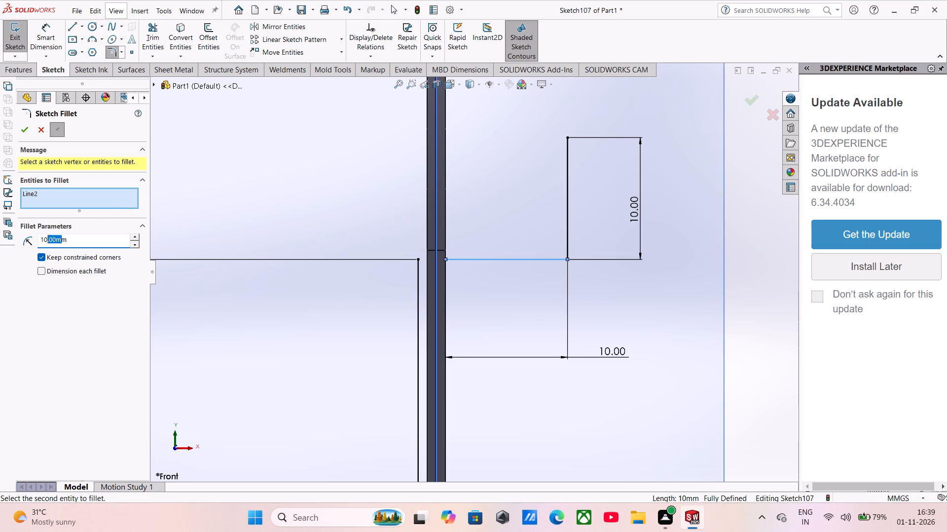
left_click_drag(47, 244, 39, 245)
key("5")
key("Return")
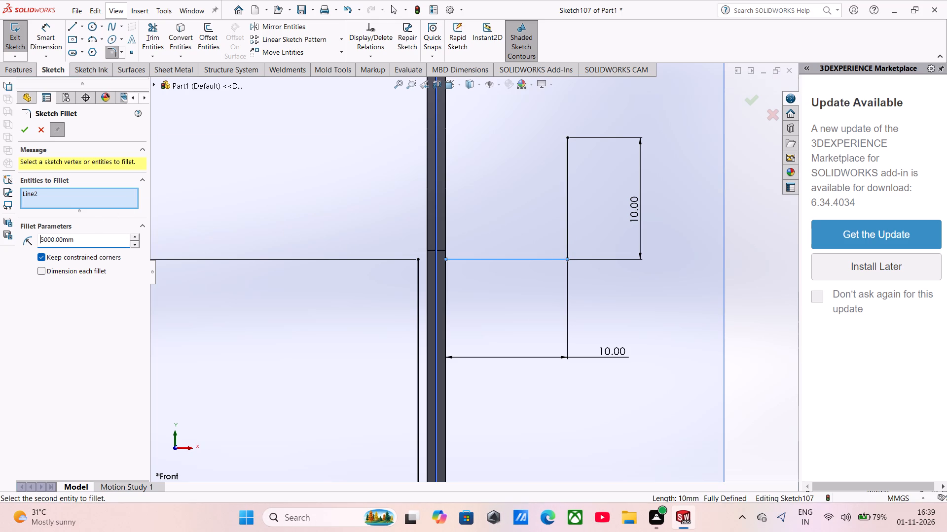
left_click_drag(81, 239, 0, 253)
key("5")
key("Return")
left_click(566, 213)
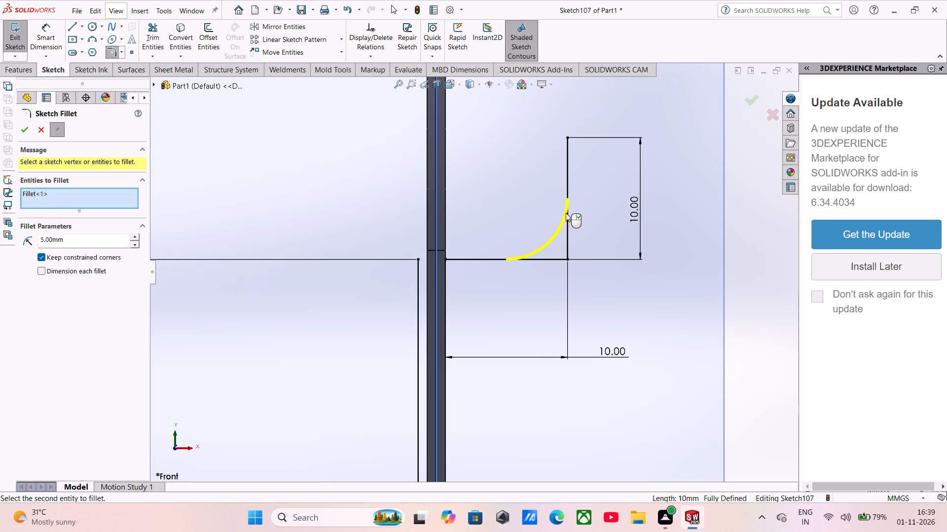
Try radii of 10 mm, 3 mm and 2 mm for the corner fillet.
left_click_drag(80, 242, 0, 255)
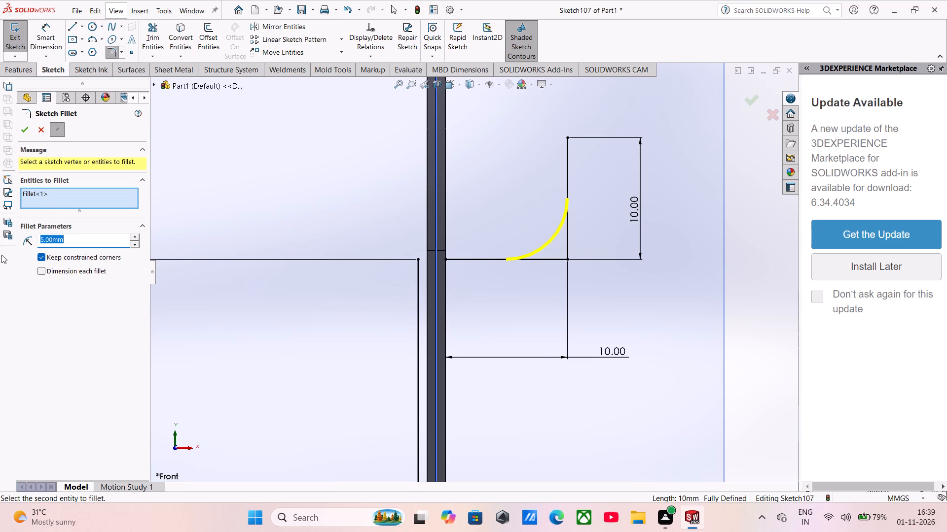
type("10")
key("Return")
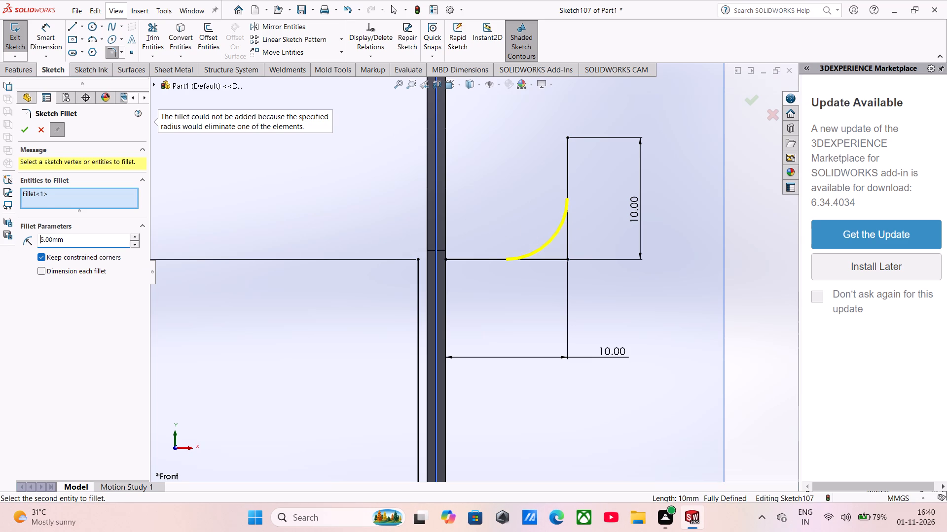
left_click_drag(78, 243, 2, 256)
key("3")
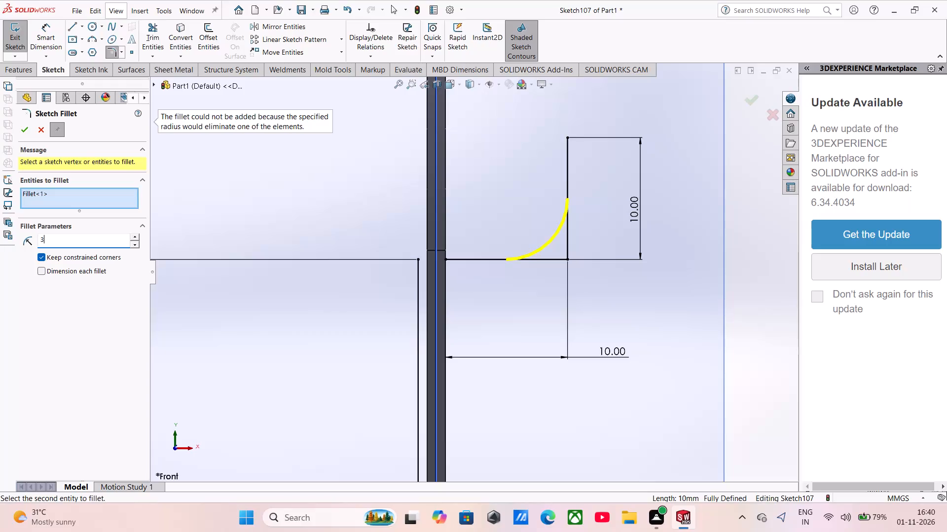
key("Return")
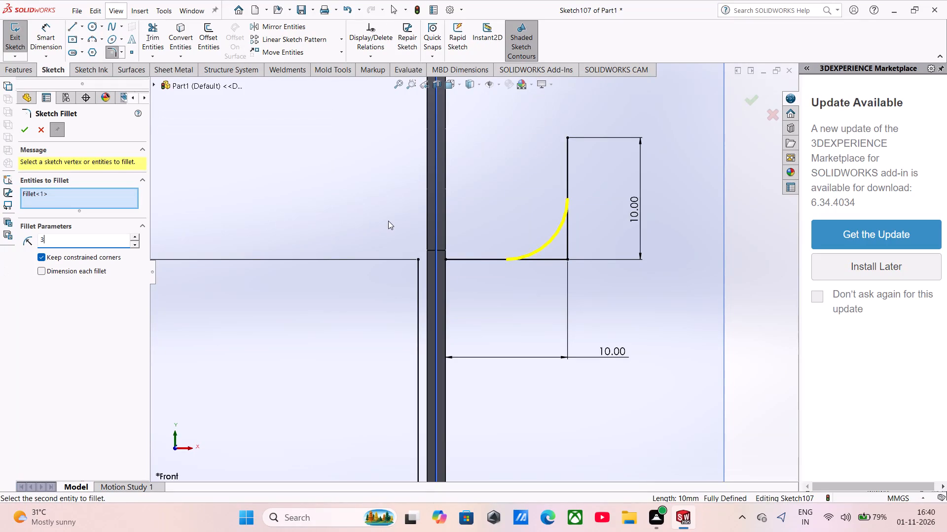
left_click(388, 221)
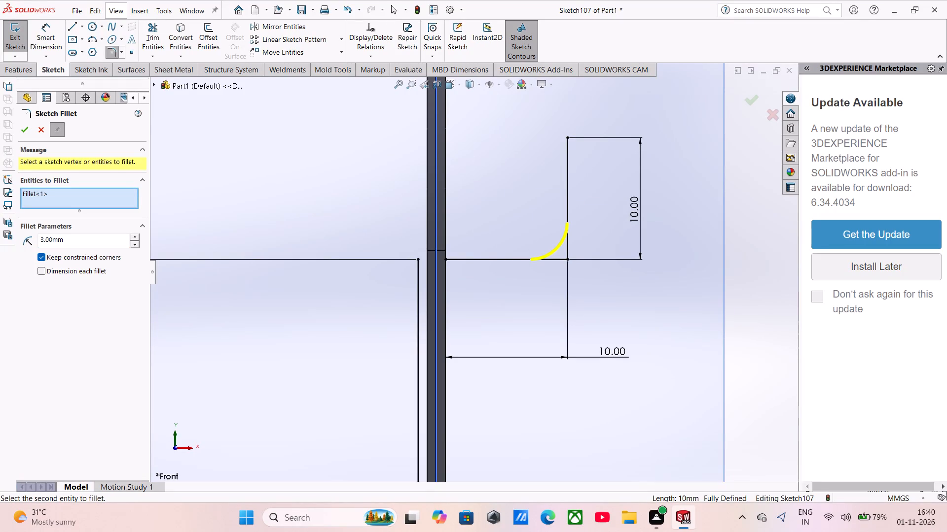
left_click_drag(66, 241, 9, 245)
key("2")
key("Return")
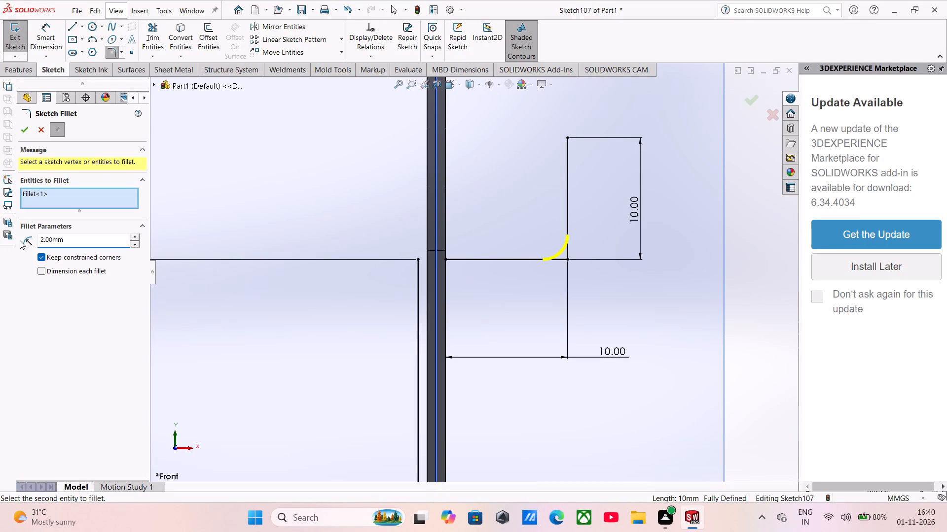
Apply a 1 mm sketch fillet at the corner between the 10 mm horizontal and vertical lines.
left_click_drag(74, 243, 25, 243)
key("1")
key("Return")
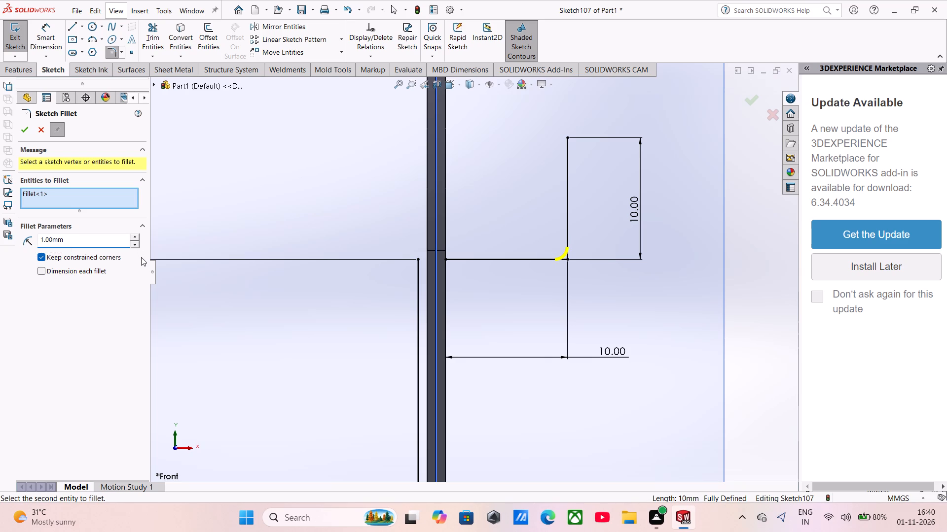
left_click(25, 124)
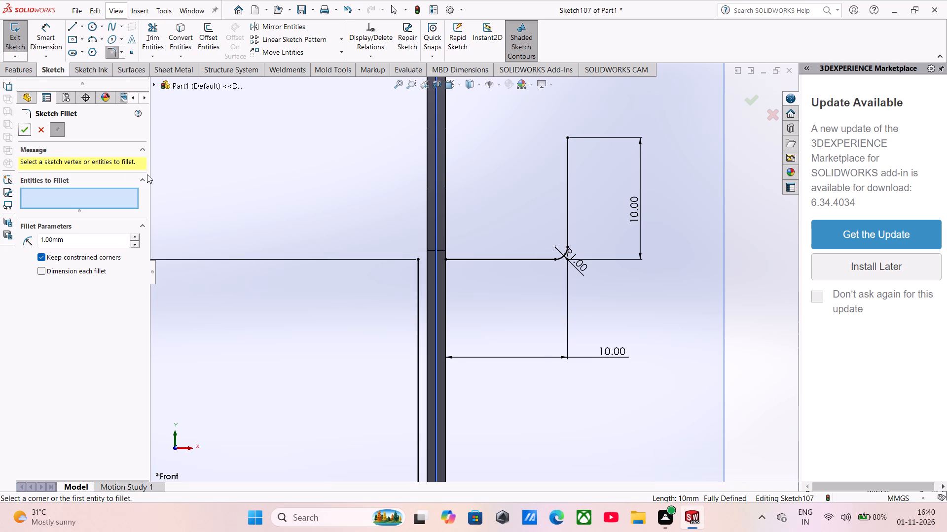
scroll(485, 228, "down", 1)
left_click(27, 129)
scroll(226, 200, "up", 1)
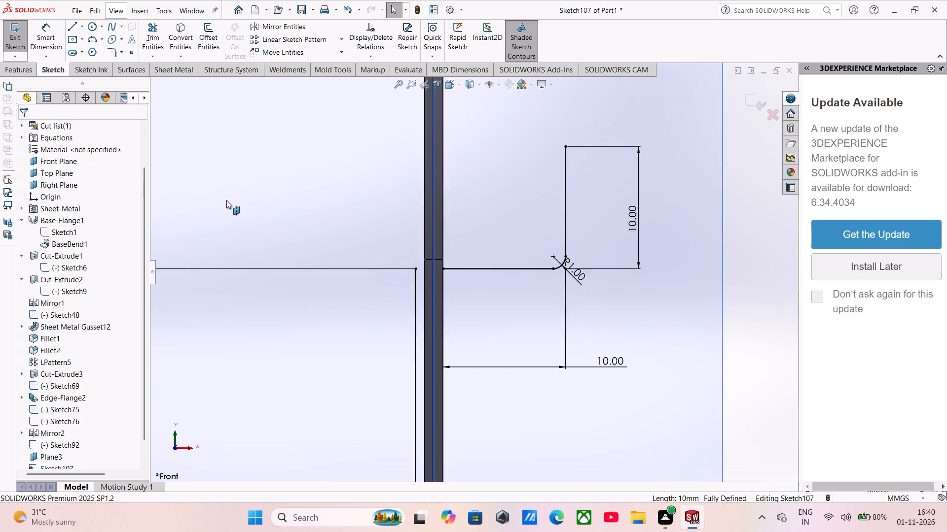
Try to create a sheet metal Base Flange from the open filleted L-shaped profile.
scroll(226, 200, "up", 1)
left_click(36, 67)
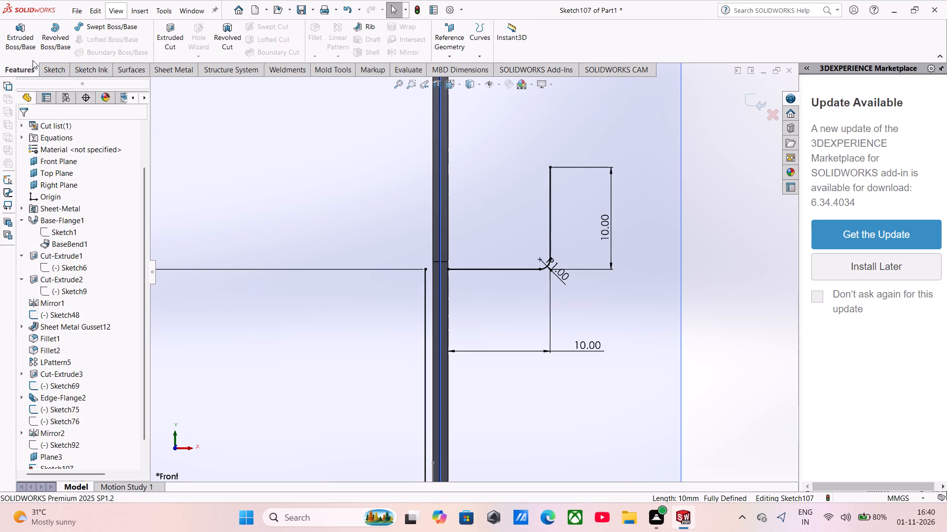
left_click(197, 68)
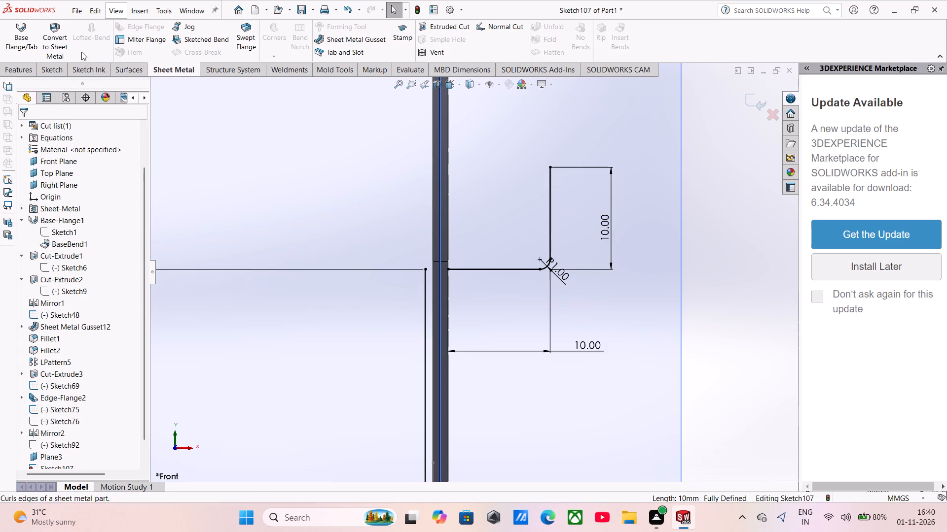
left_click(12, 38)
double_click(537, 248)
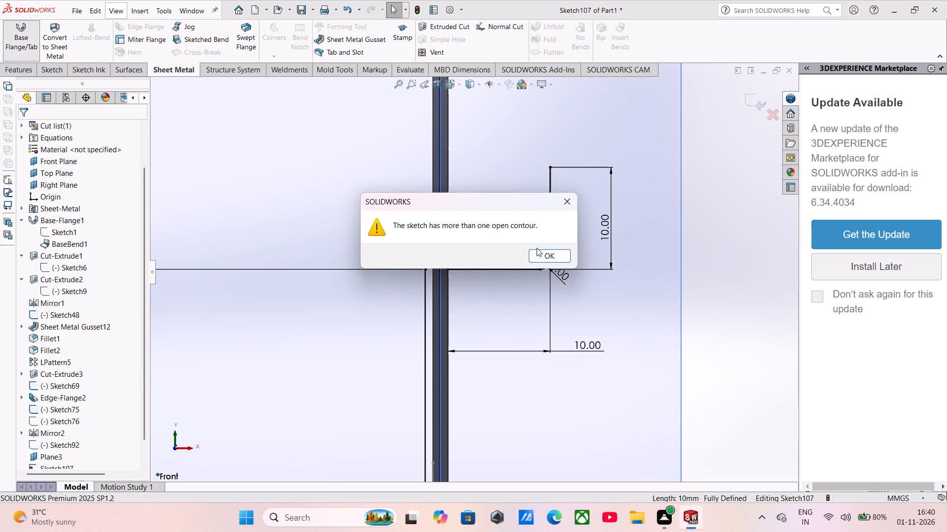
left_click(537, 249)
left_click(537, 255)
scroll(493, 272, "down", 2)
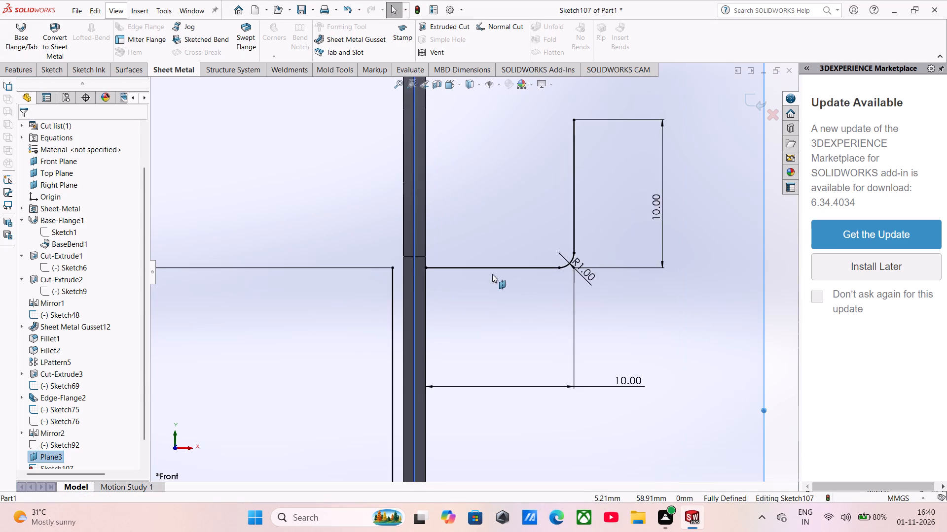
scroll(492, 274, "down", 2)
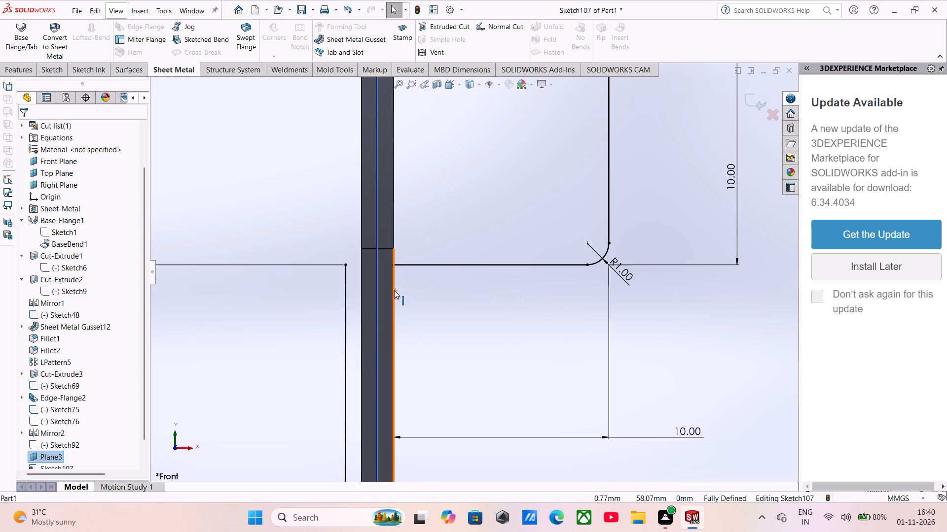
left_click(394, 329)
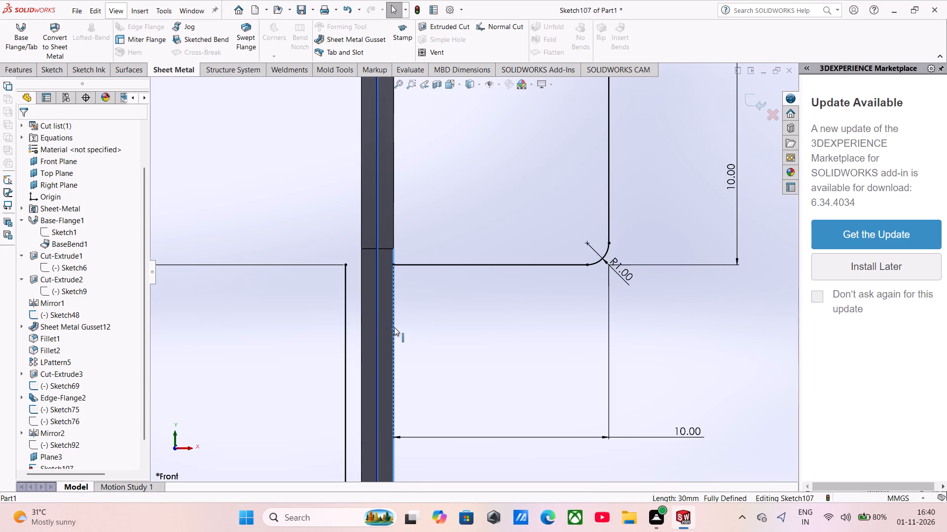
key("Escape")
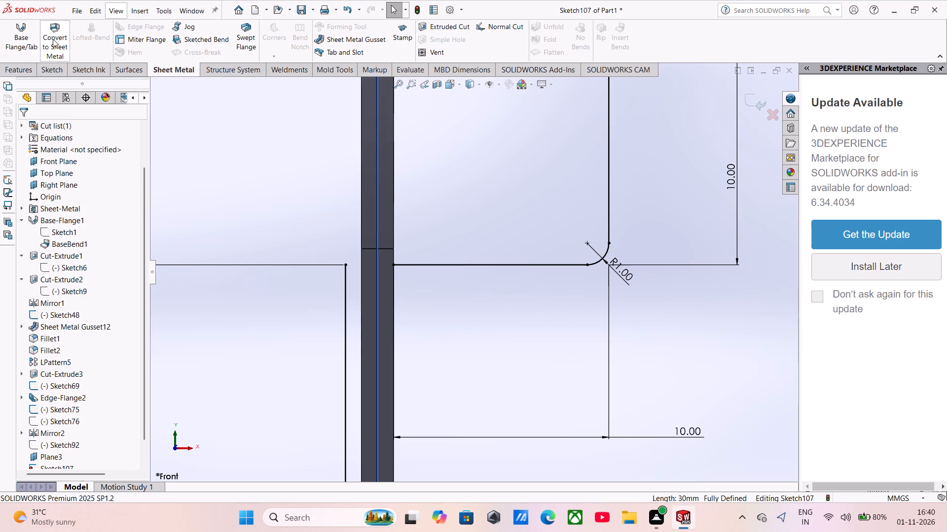
Offset the filleted L-shaped profile by 1.5 mm toward its inner side, with the direction reversed.
left_click(18, 73)
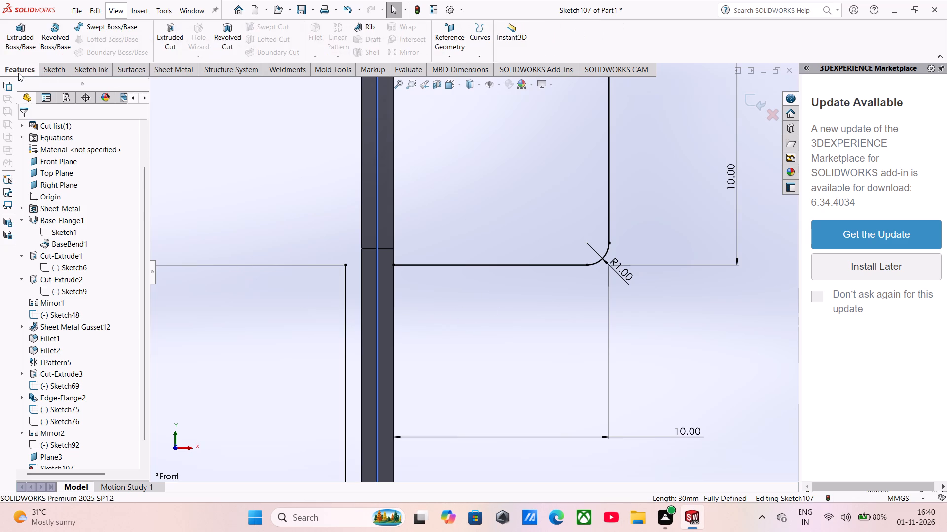
left_click(53, 71)
left_click(207, 42)
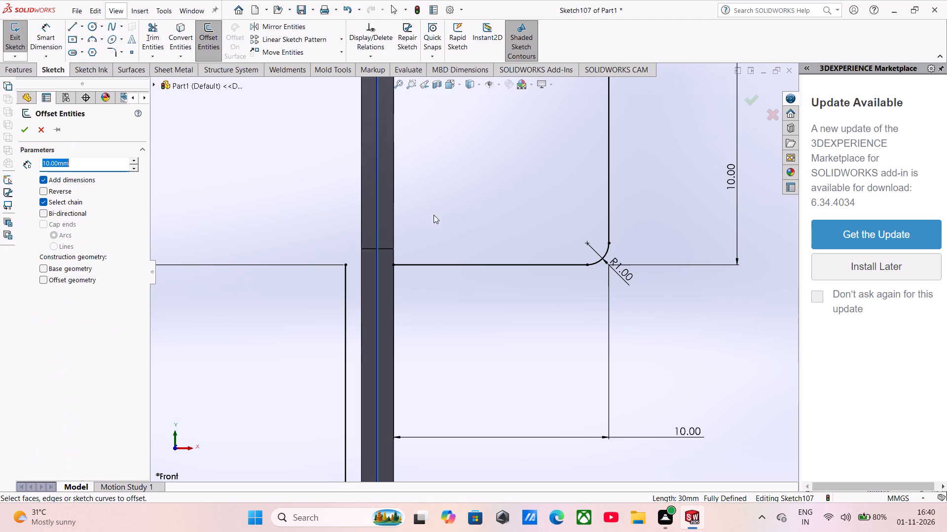
left_click(442, 263)
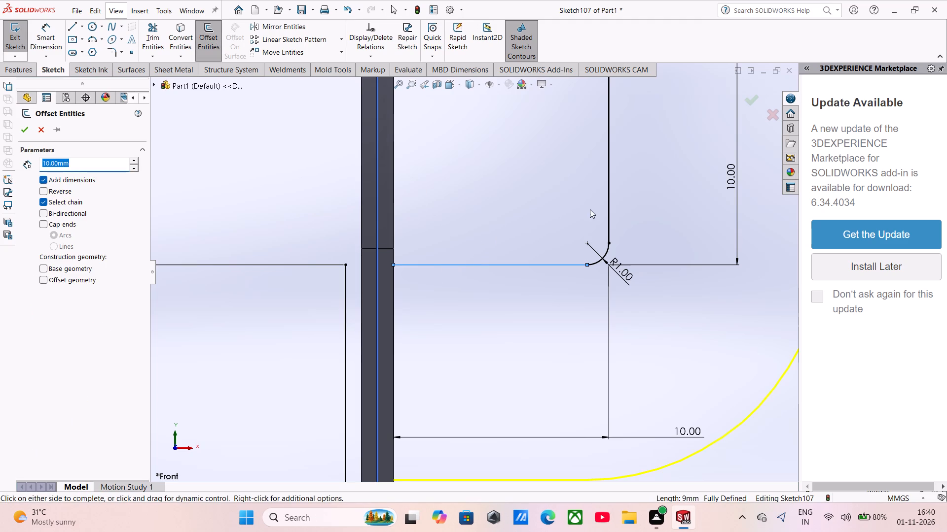
left_click(608, 196)
left_click(600, 261)
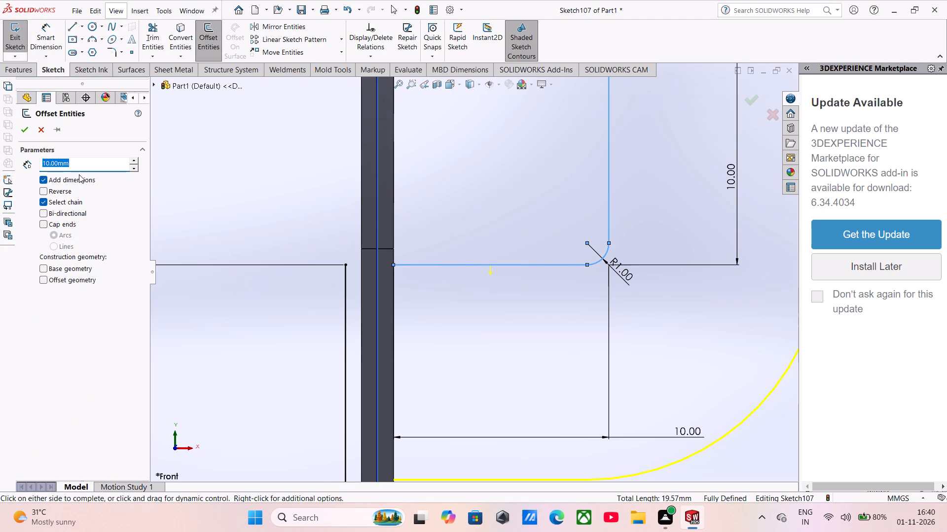
type("1.5")
key("Return")
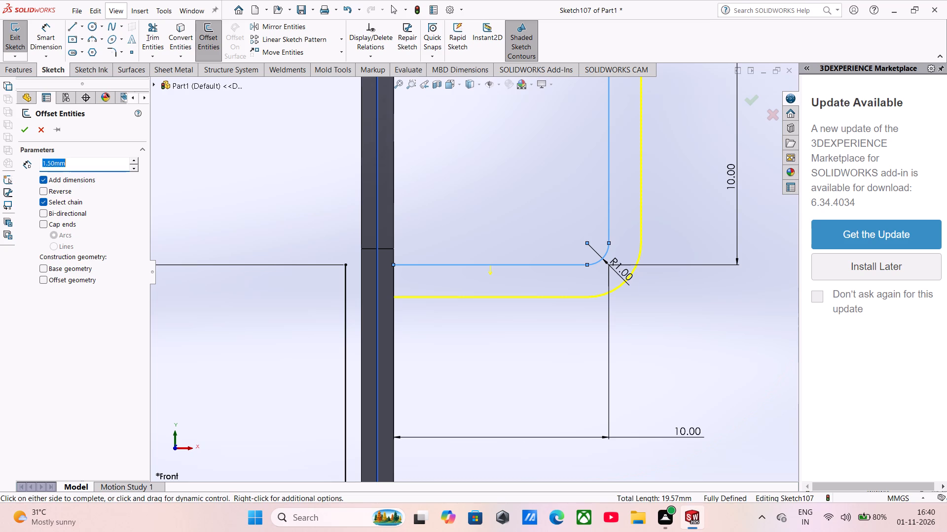
left_click(64, 192)
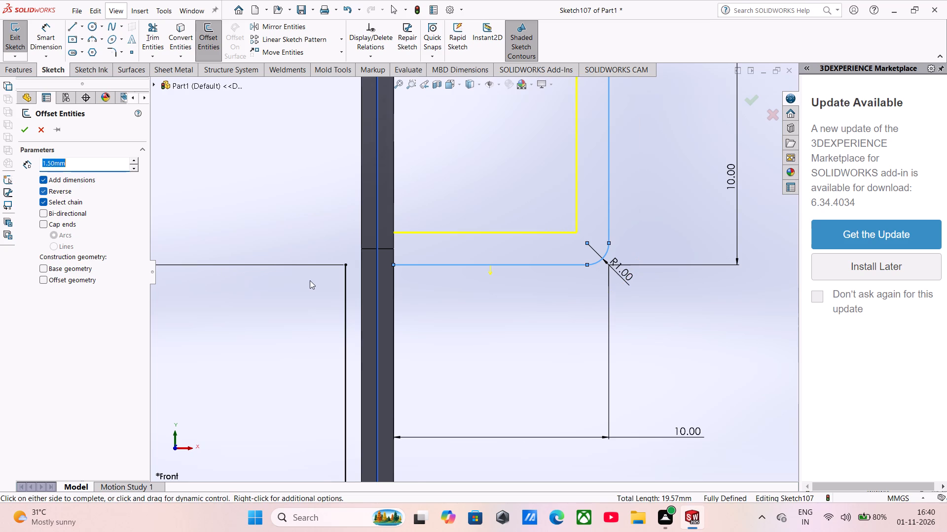
scroll(310, 280, "up", 2)
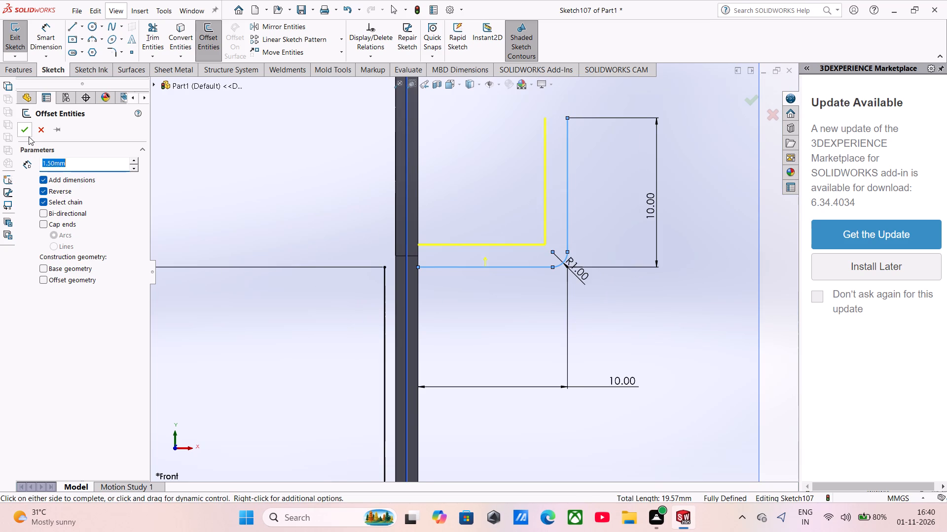
left_click(26, 133)
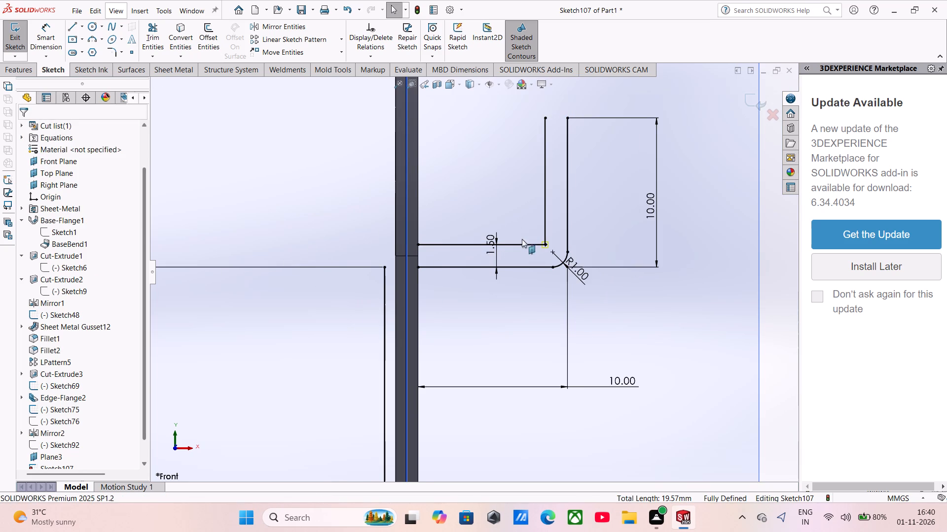
Apply a 1 mm sketch fillet to the inner corner of the offset L-shaped profile.
scroll(521, 254, "down", 6)
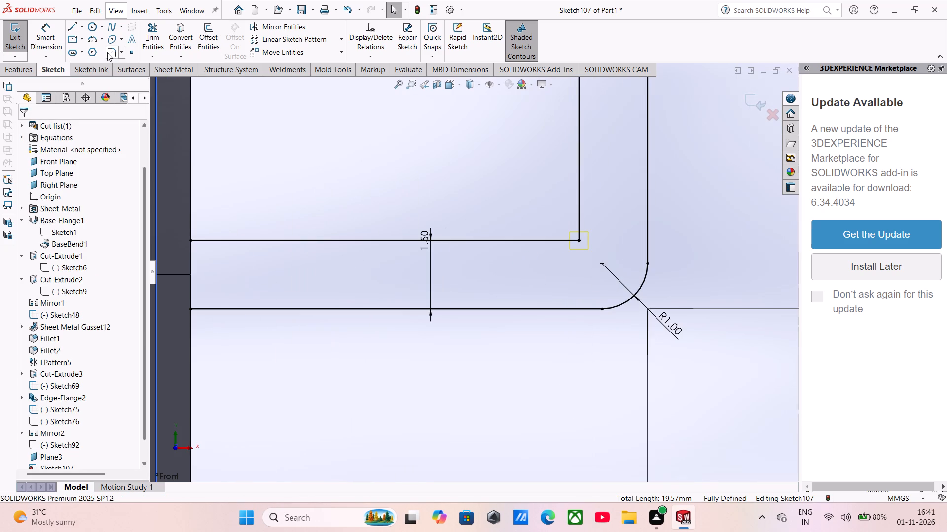
left_click(110, 52)
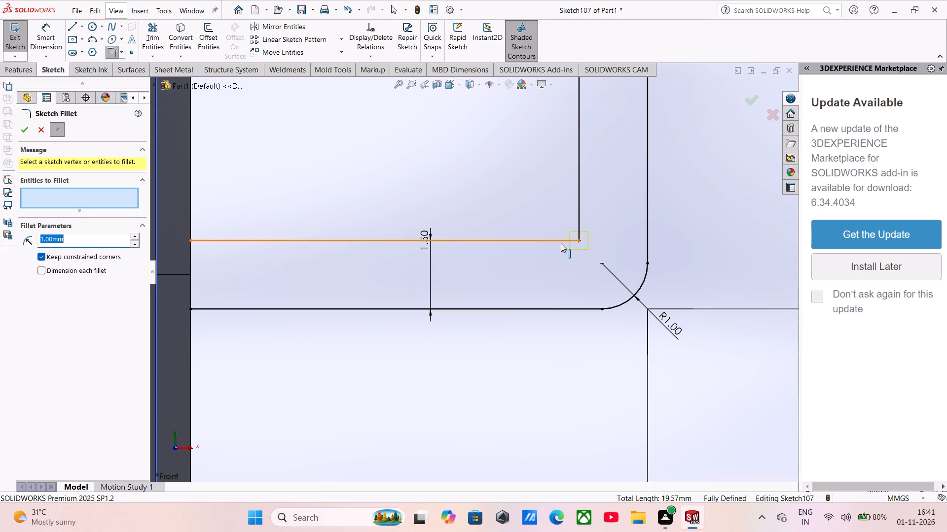
left_click(561, 243)
left_click(577, 207)
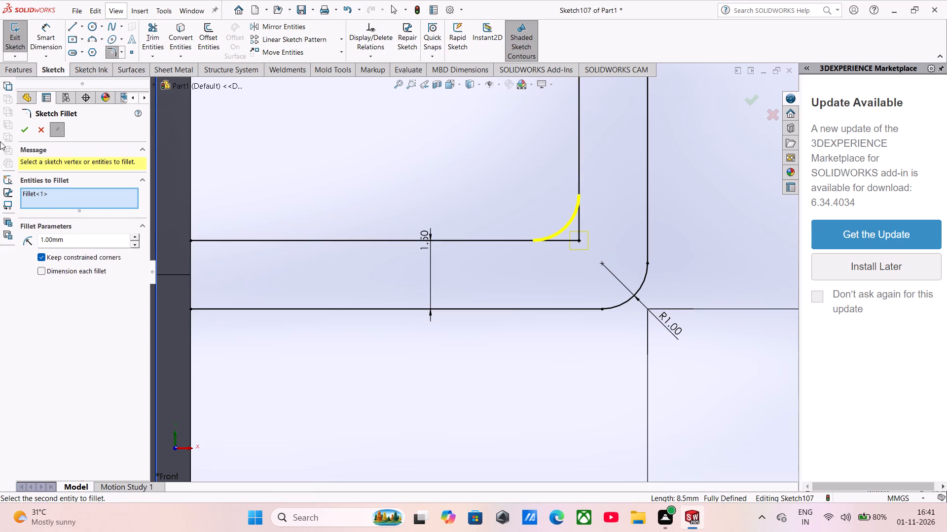
left_click(31, 125)
scroll(422, 357, "up", 4)
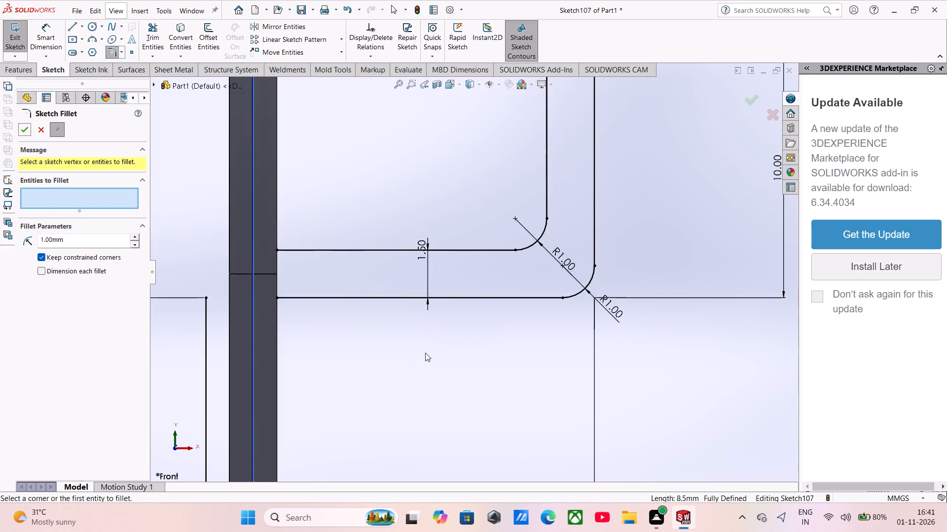
scroll(425, 353, "up", 6)
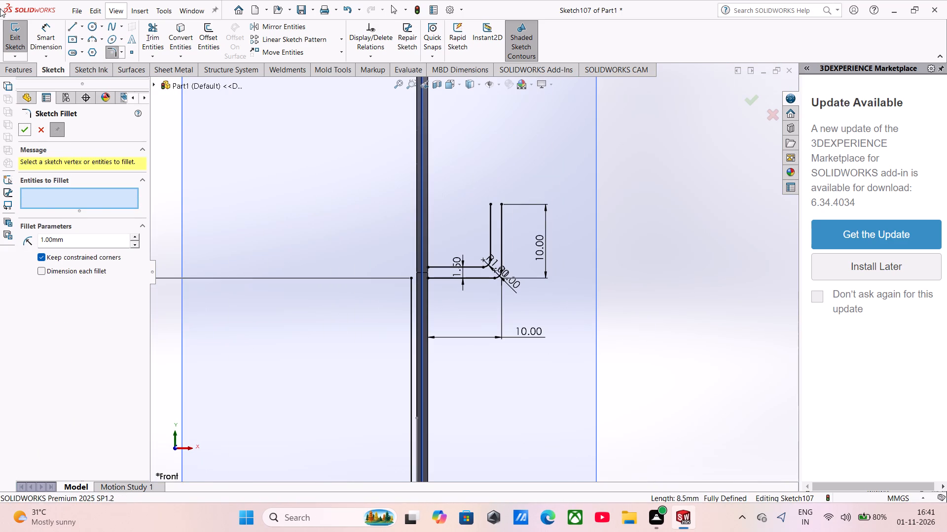
Draw a 1.5 mm horizontal line joining the upper ends of the two vertical profile lines.
left_click(77, 27)
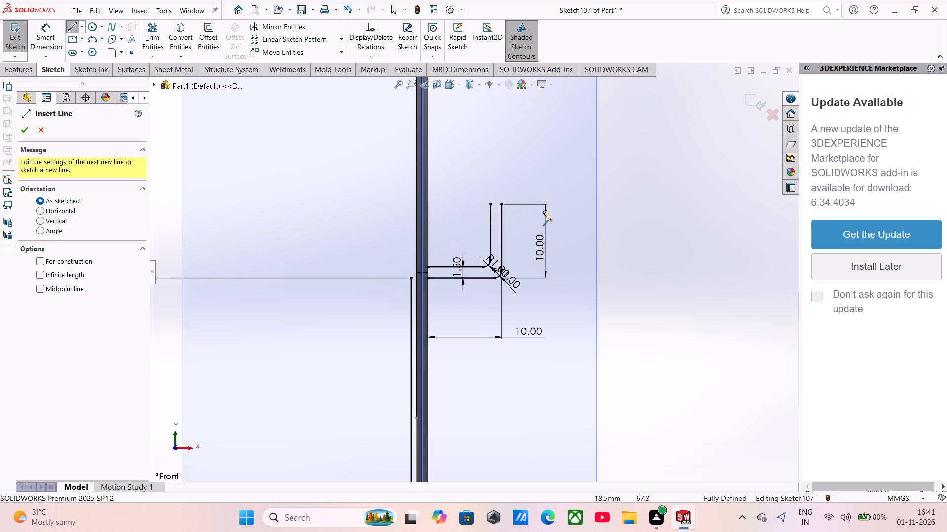
left_click(491, 206)
left_click(502, 203)
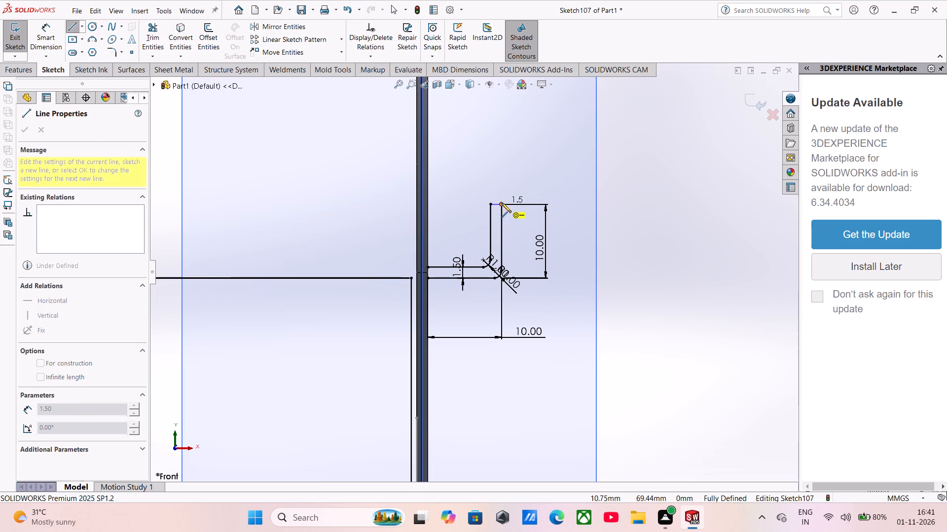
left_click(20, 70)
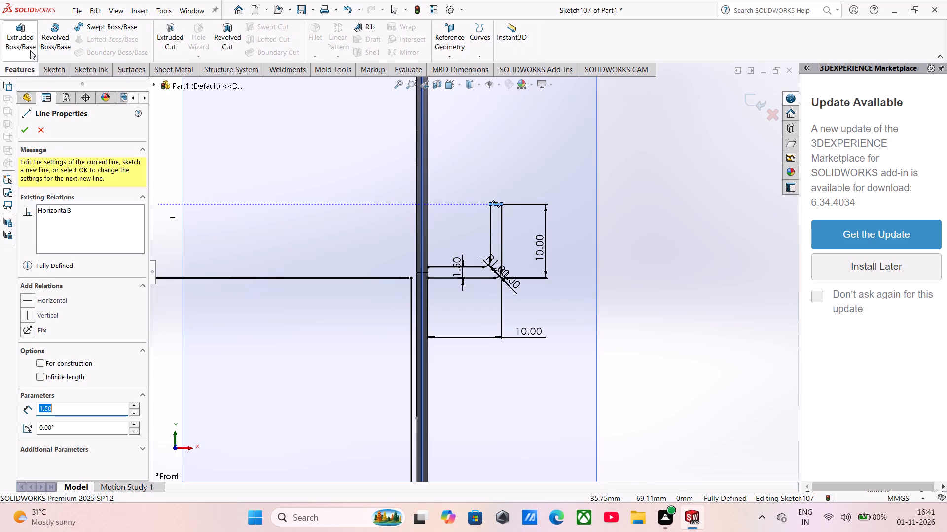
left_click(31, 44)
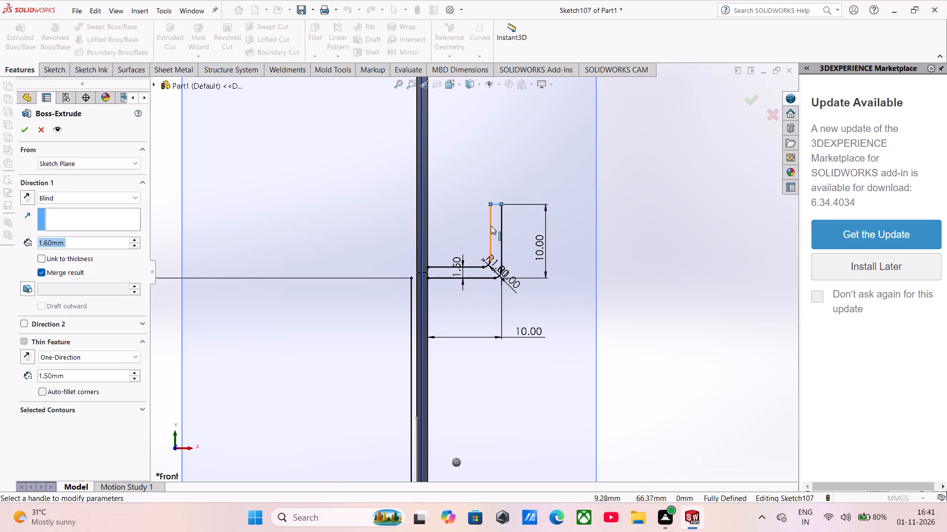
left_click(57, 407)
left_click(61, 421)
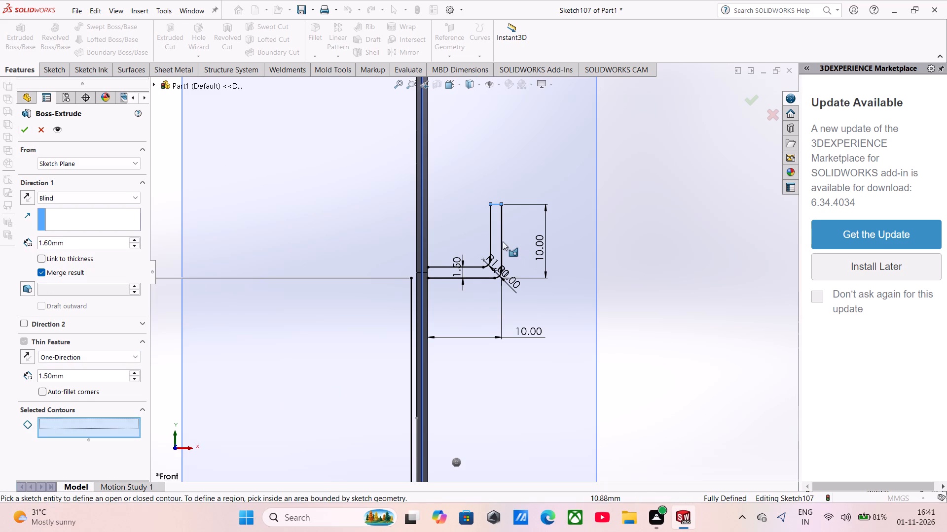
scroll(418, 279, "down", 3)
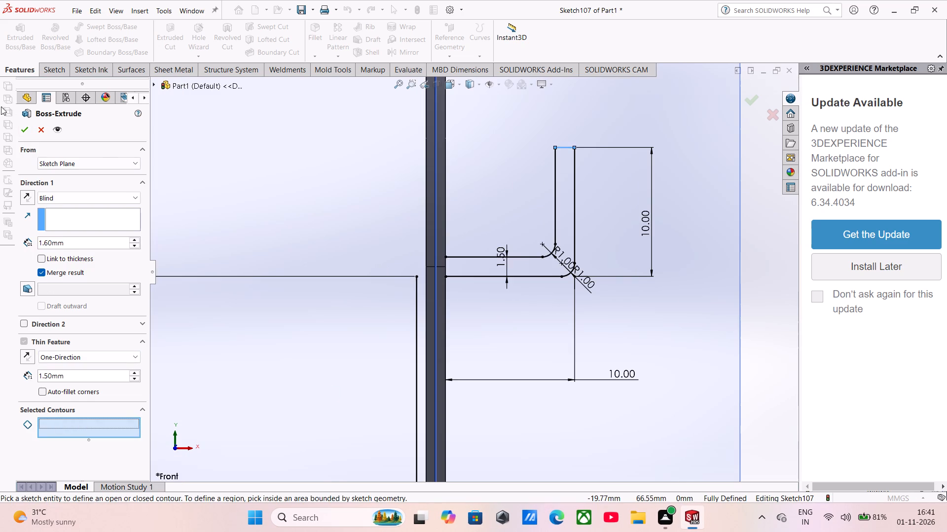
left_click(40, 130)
Close the L-shaped profile with a 1.5 mm vertical line joining its two horizontal lines at the plate edge.
left_click(42, 74)
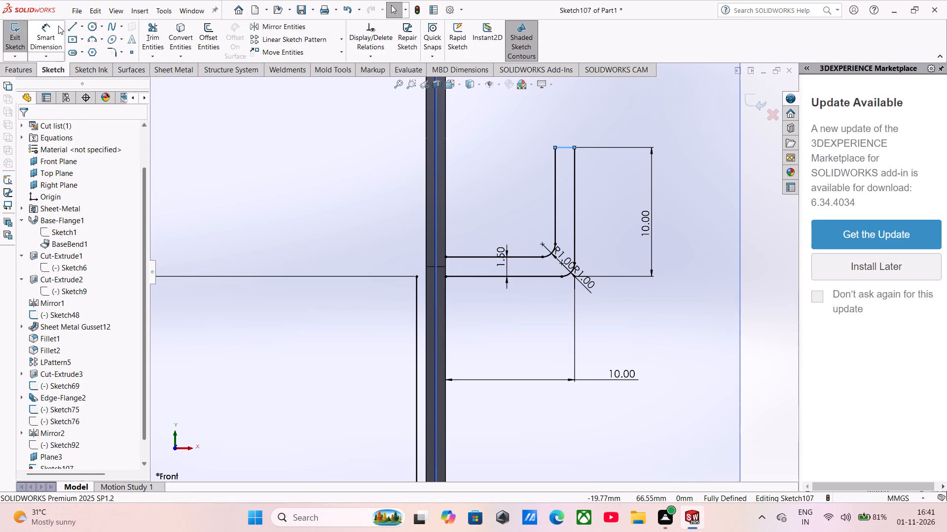
left_click(71, 26)
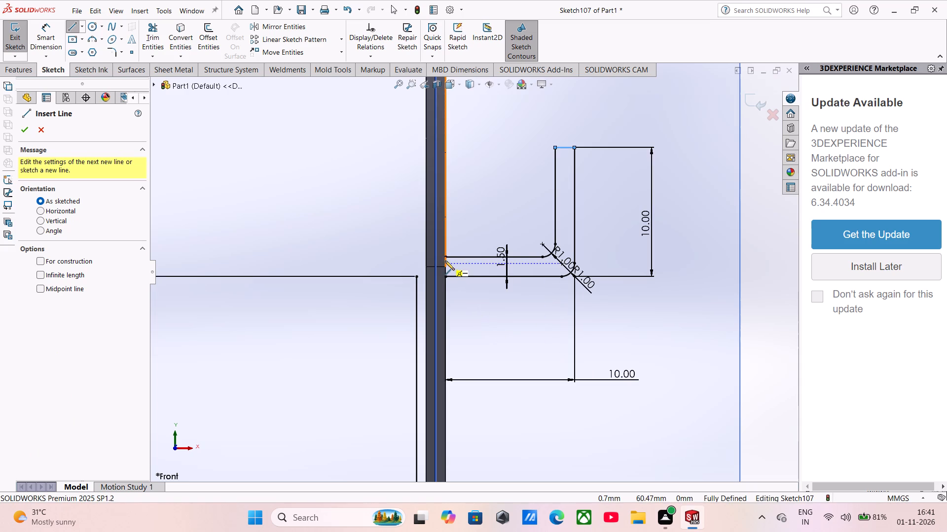
left_click(445, 258)
left_click(445, 275)
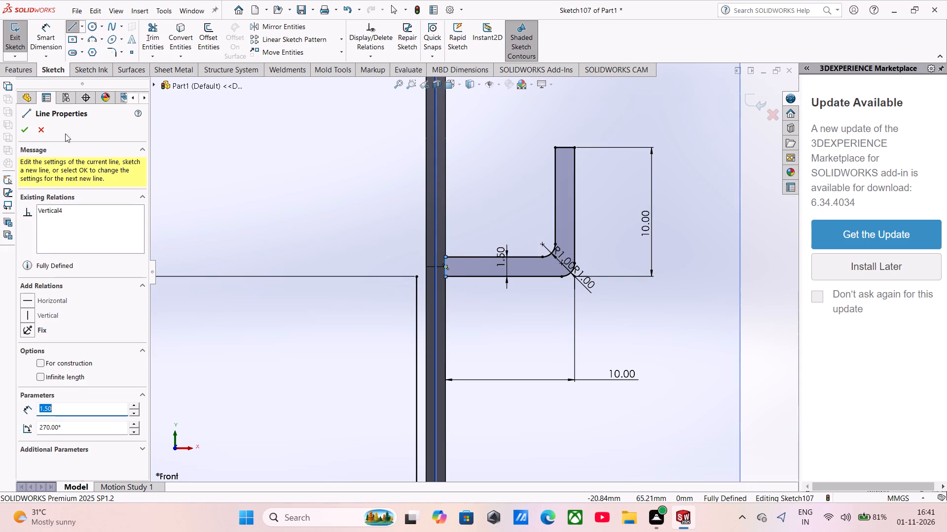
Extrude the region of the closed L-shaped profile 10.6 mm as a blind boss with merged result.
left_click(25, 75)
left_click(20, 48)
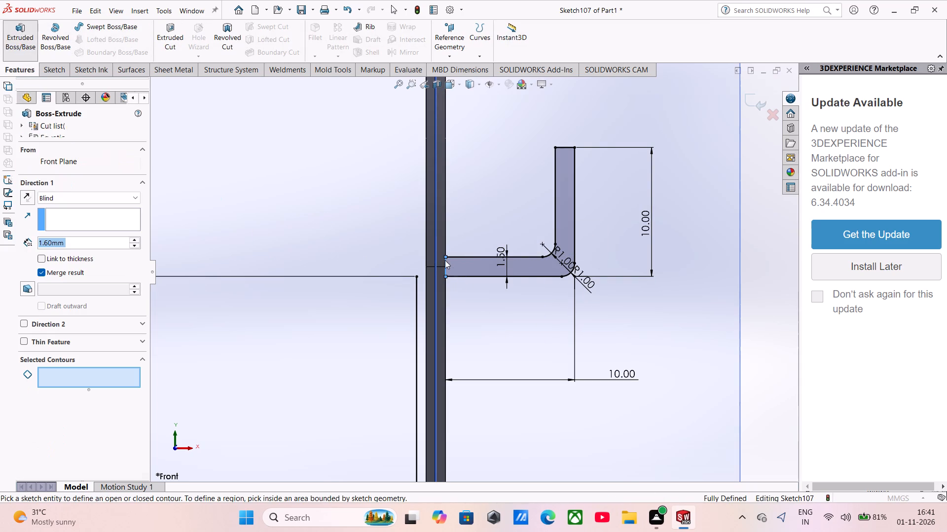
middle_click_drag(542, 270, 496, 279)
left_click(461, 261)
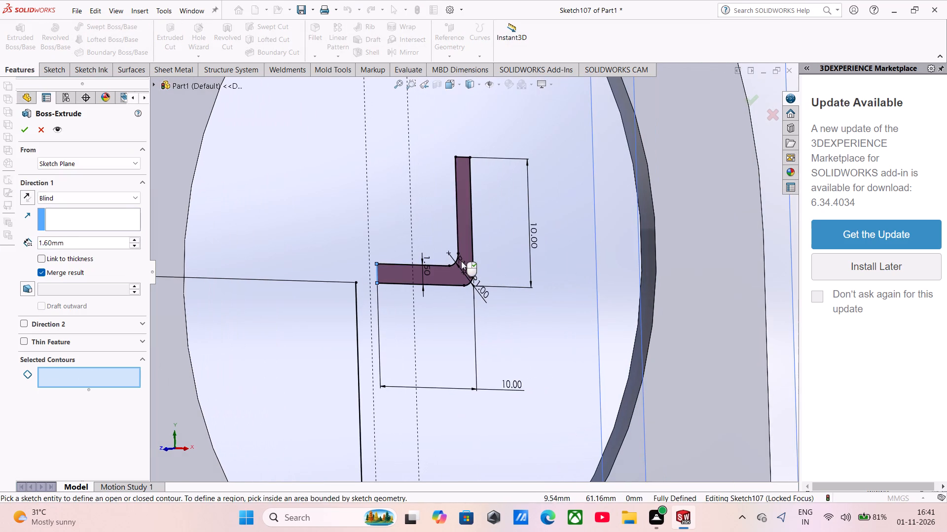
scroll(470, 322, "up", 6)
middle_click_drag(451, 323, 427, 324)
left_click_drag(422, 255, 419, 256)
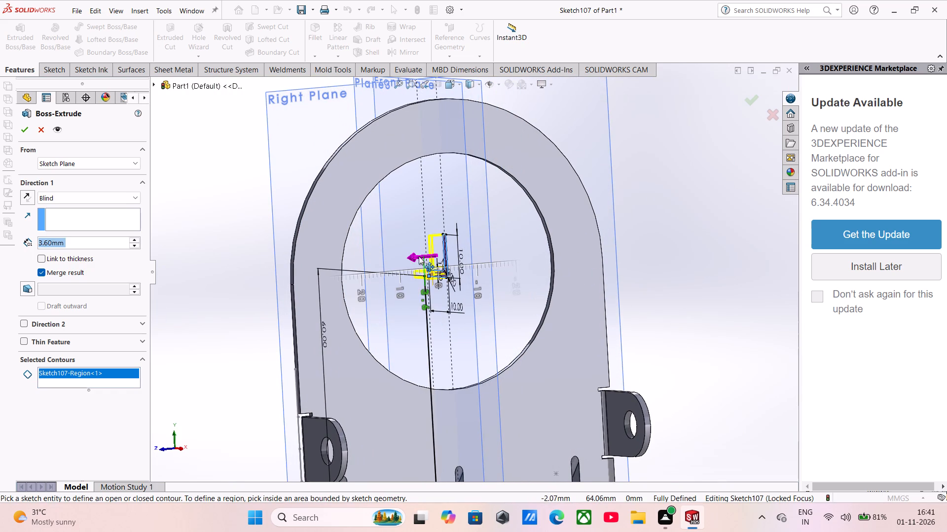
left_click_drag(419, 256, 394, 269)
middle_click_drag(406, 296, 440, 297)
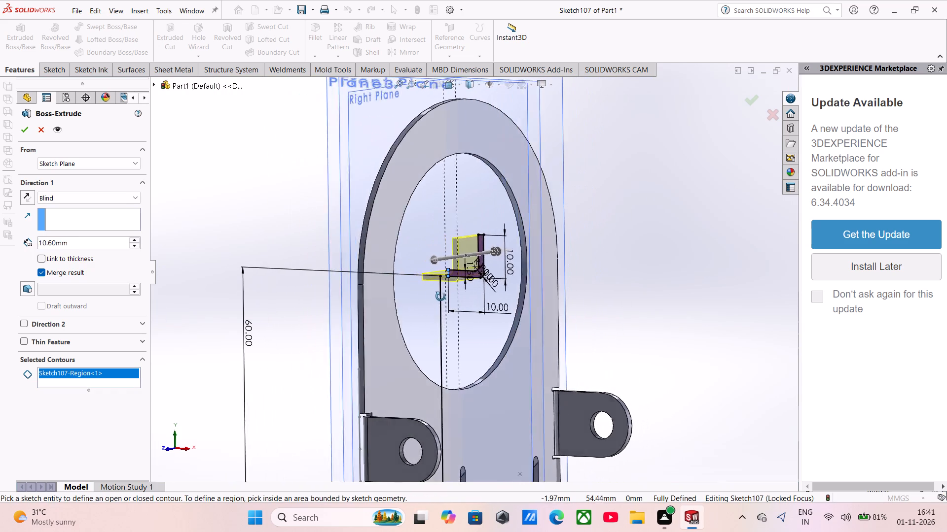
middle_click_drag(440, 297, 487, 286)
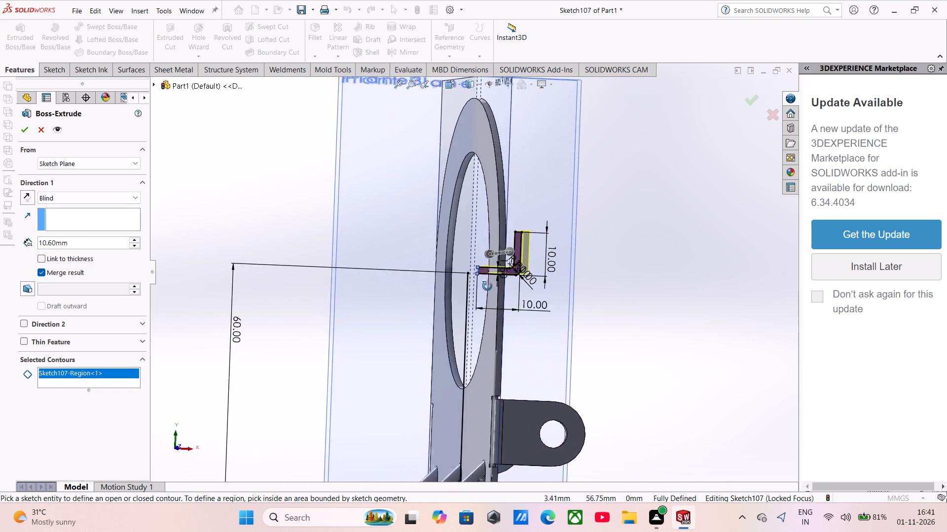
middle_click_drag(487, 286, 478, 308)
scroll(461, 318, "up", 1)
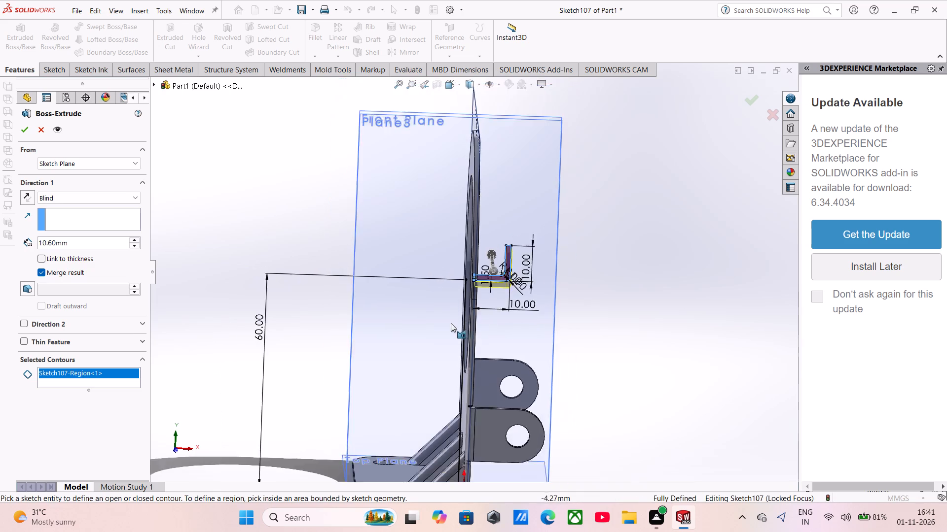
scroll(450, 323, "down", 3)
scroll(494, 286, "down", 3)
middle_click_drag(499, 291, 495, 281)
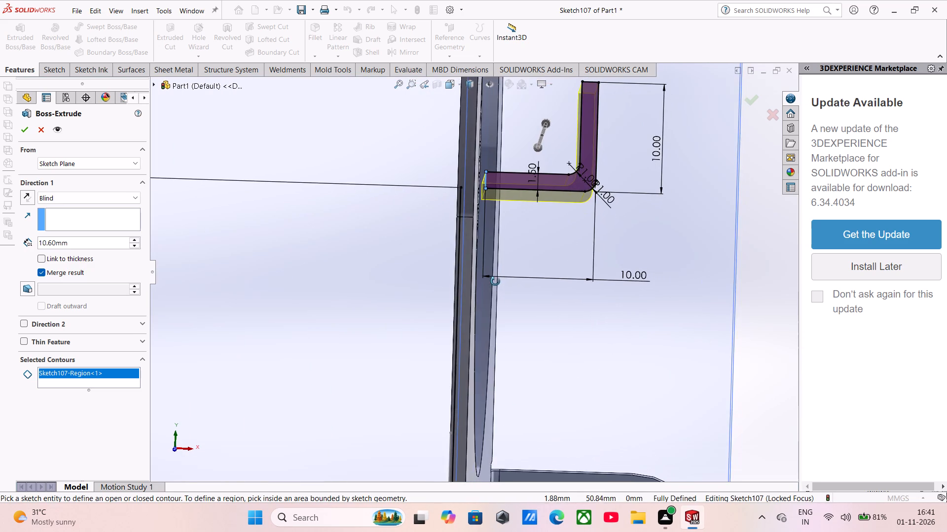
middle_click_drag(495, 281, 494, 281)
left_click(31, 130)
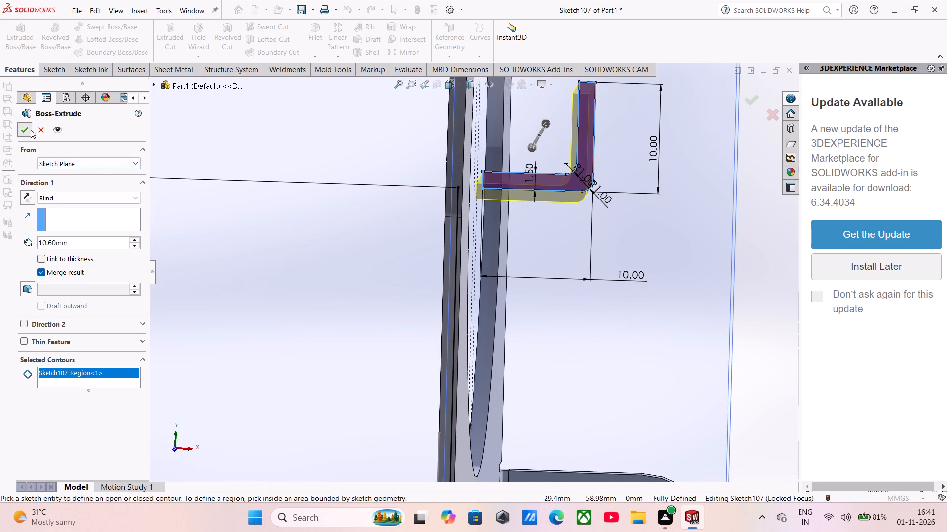
Examine the extruded L-shaped tab and its position relative to the plate's large hole.
scroll(471, 266, "up", 1)
middle_click_drag(471, 266, 510, 252)
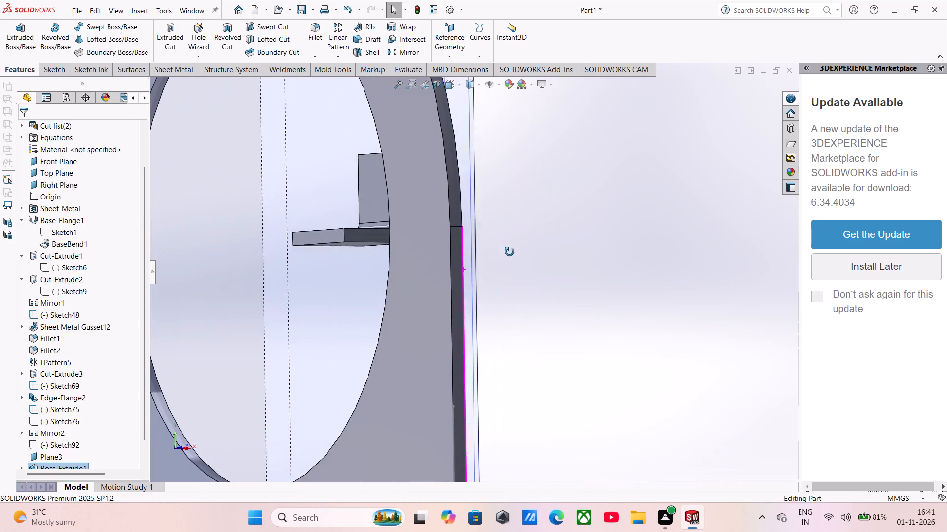
middle_click_drag(510, 252, 457, 273)
scroll(533, 245, "down", 3)
scroll(535, 245, "up", 2)
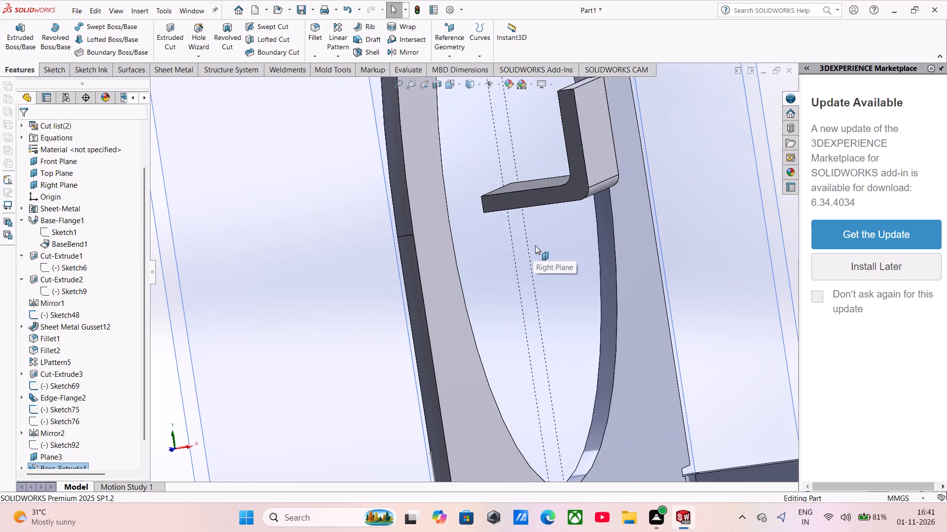
scroll(535, 245, "up", 1)
scroll(512, 227, "down", 2)
scroll(487, 252, "up", 2)
middle_click_drag(490, 252, 506, 248)
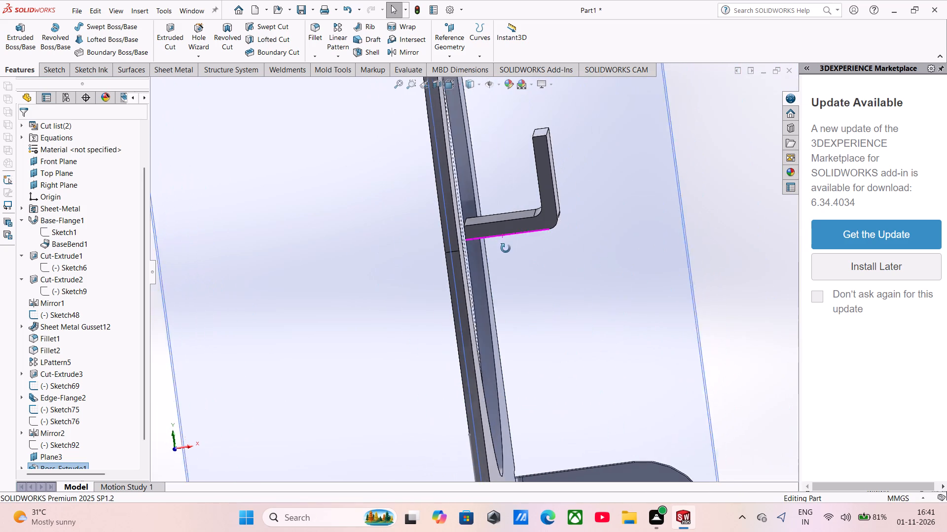
middle_click_drag(506, 248, 506, 248)
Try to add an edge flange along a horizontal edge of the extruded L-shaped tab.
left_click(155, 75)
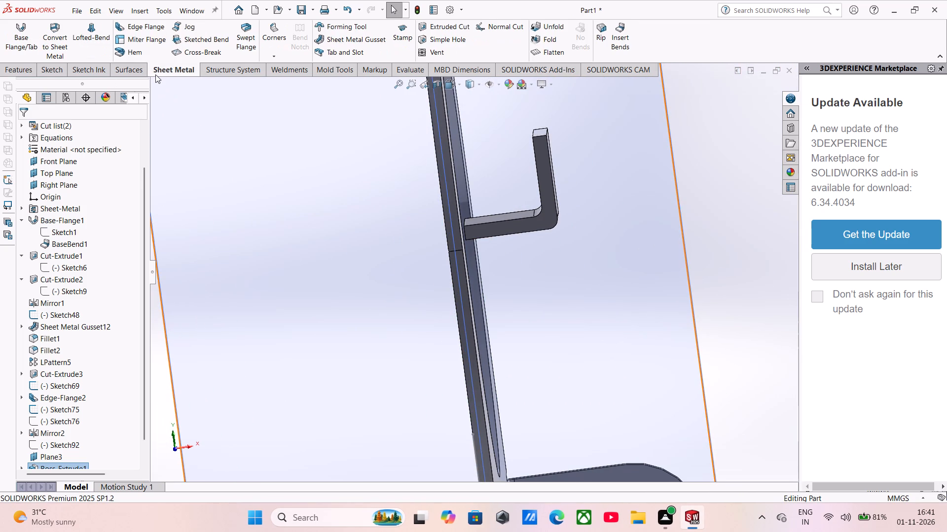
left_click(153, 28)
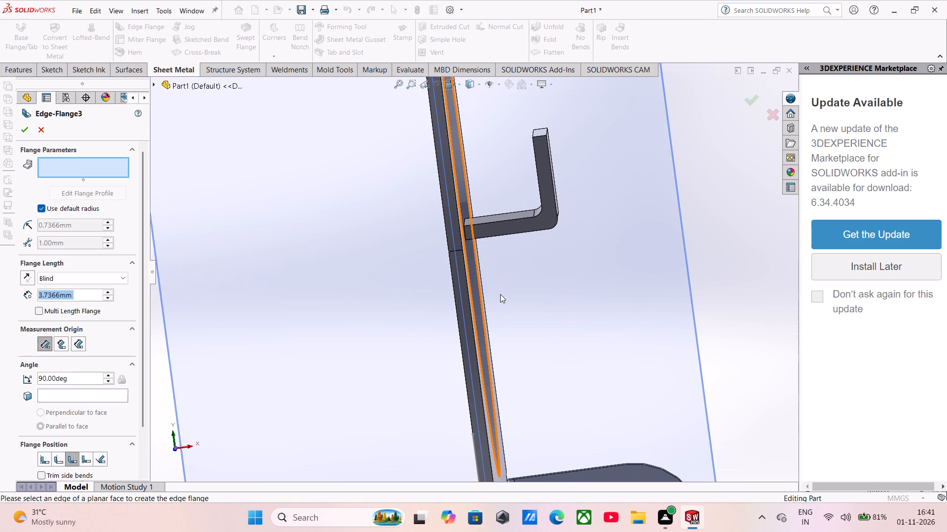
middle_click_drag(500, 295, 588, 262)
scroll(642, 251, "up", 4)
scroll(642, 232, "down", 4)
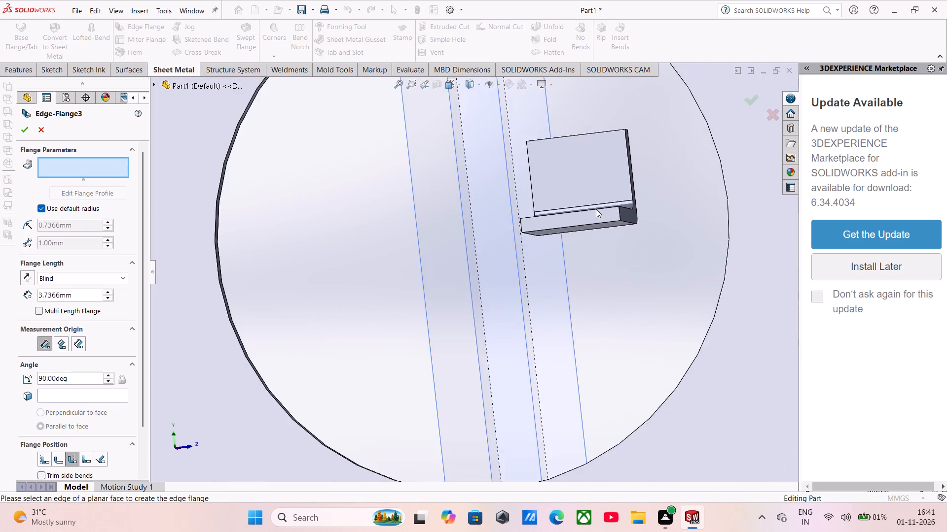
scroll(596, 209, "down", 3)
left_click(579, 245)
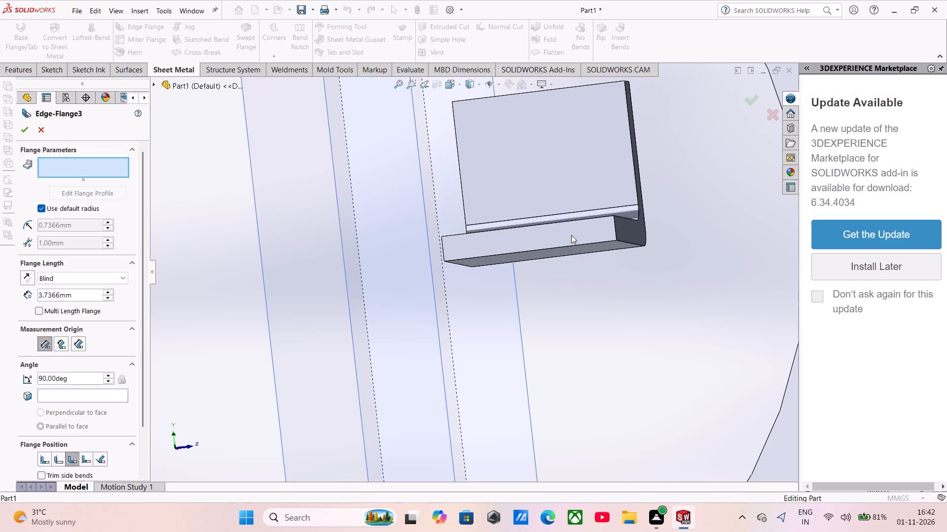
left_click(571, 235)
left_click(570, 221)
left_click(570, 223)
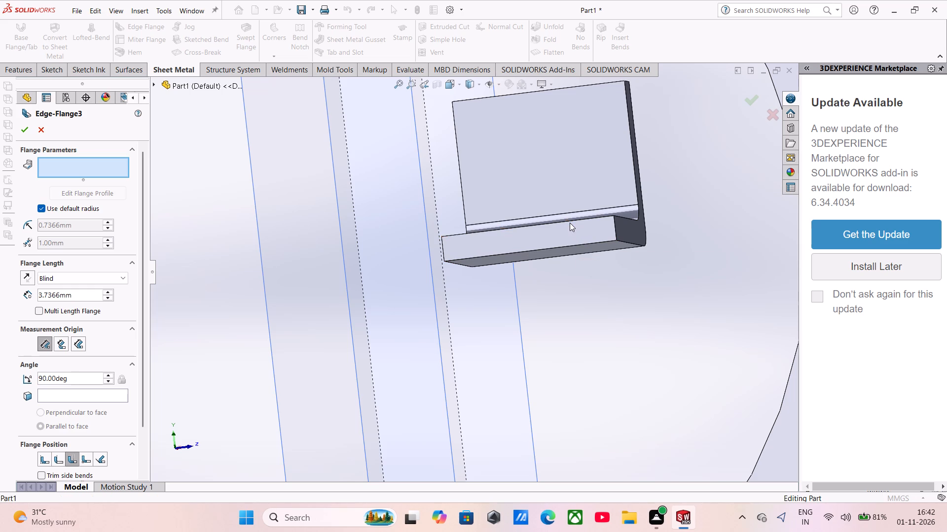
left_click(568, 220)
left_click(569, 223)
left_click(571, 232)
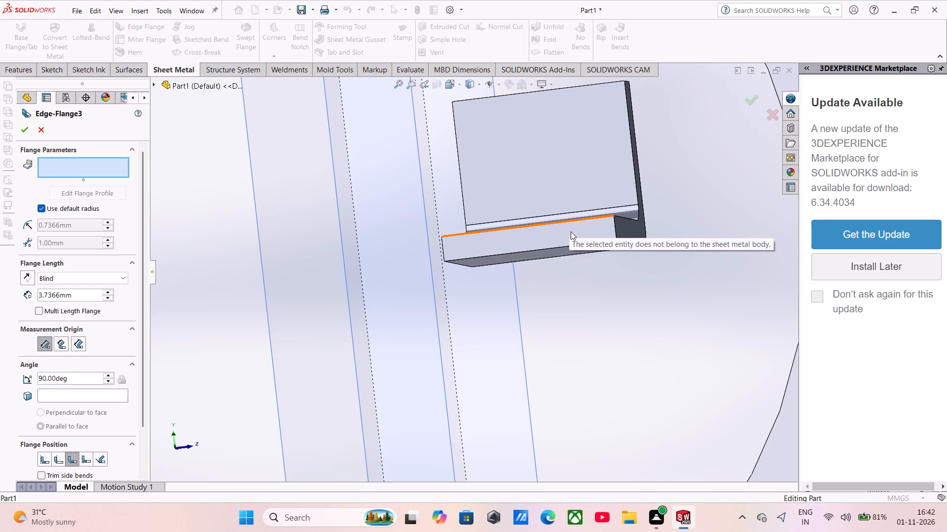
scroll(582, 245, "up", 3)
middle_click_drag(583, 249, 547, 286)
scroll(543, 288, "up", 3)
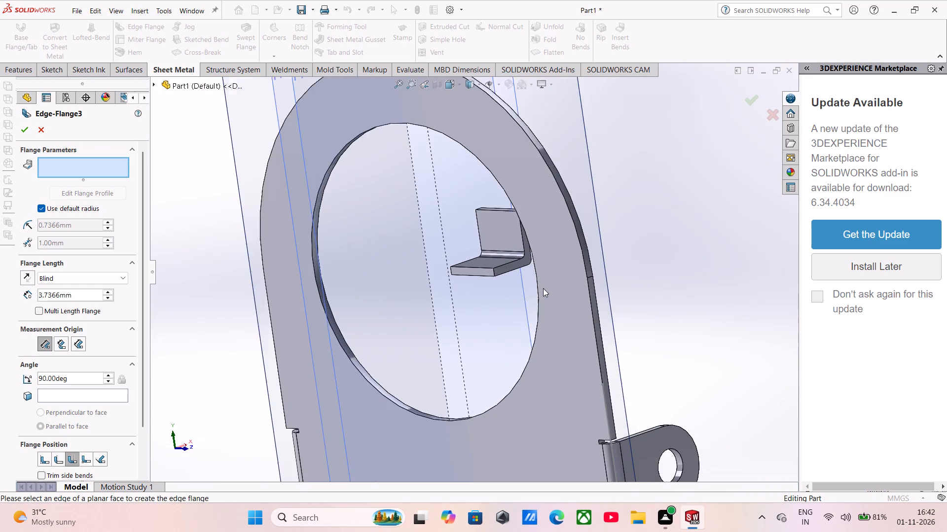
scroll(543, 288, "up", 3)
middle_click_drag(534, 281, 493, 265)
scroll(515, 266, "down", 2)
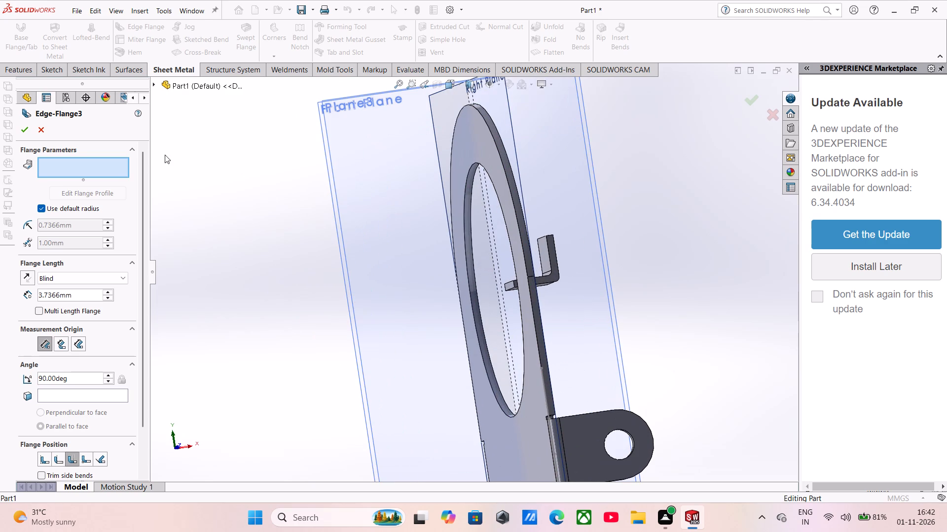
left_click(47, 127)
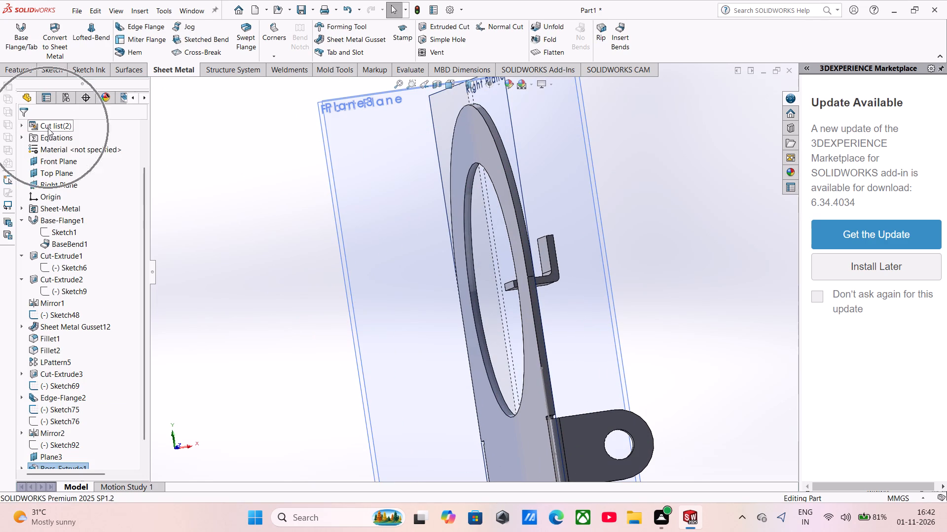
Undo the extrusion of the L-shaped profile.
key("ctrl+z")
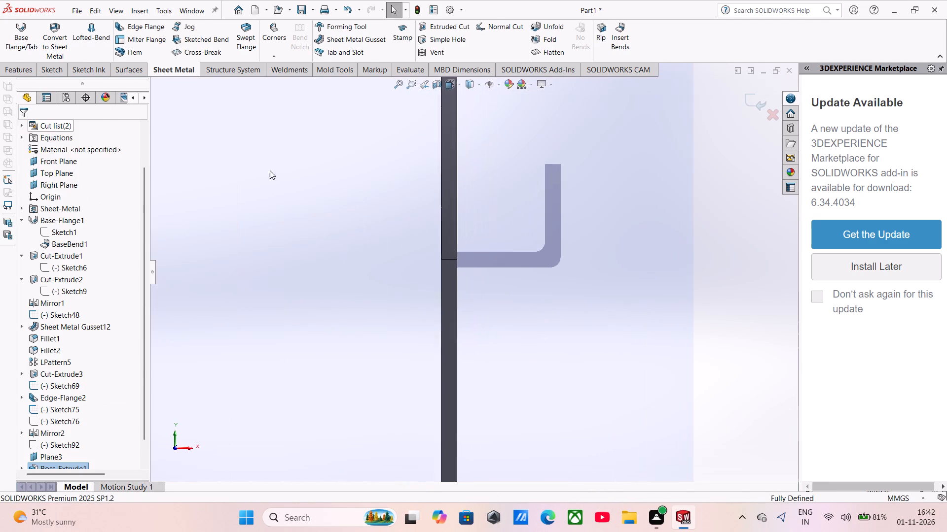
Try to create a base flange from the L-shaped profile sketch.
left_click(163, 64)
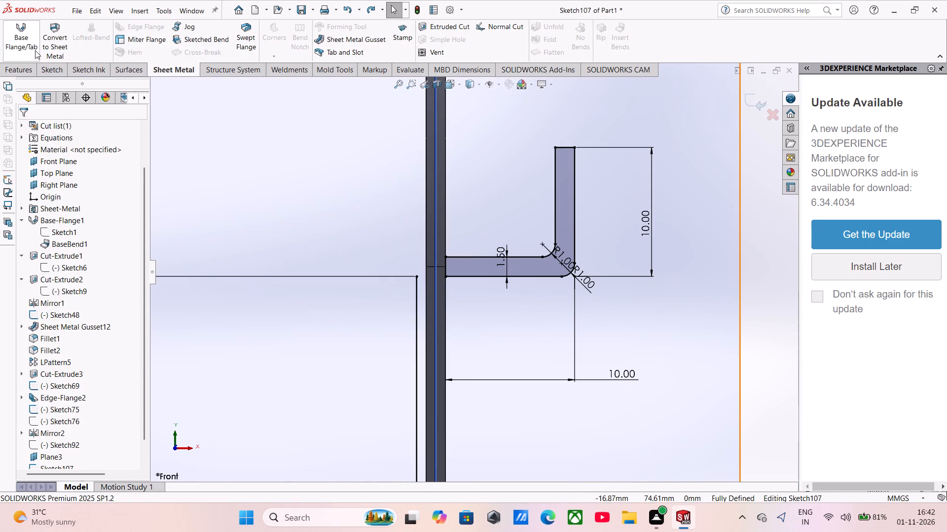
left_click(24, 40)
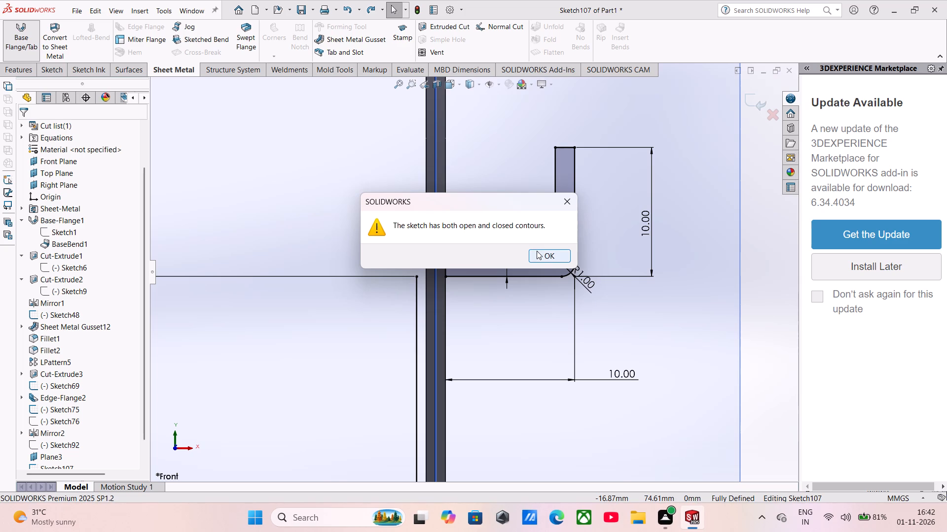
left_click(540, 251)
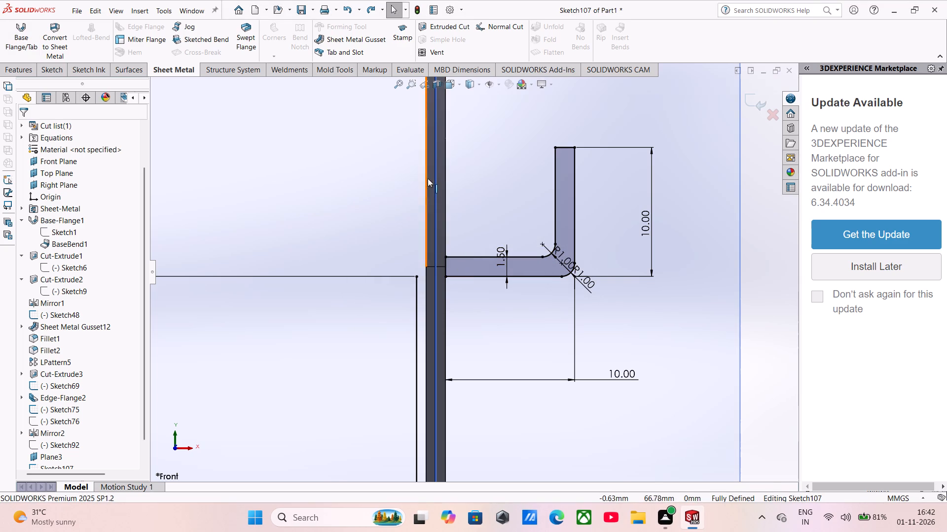
Delete the 60 mm vertical reference line beside the plate from the L-shaped profile sketch.
scroll(442, 273, "down", 2)
scroll(442, 304, "up", 6)
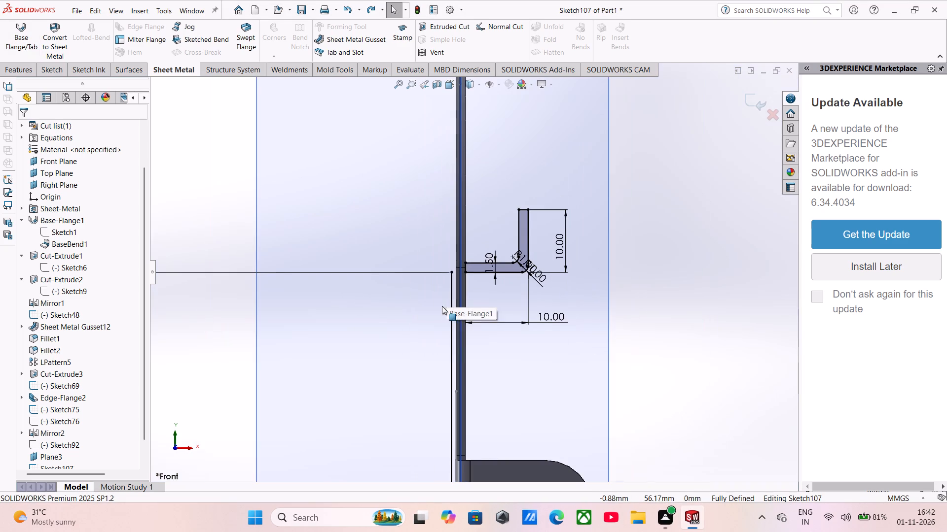
left_click(452, 381)
key("Delete")
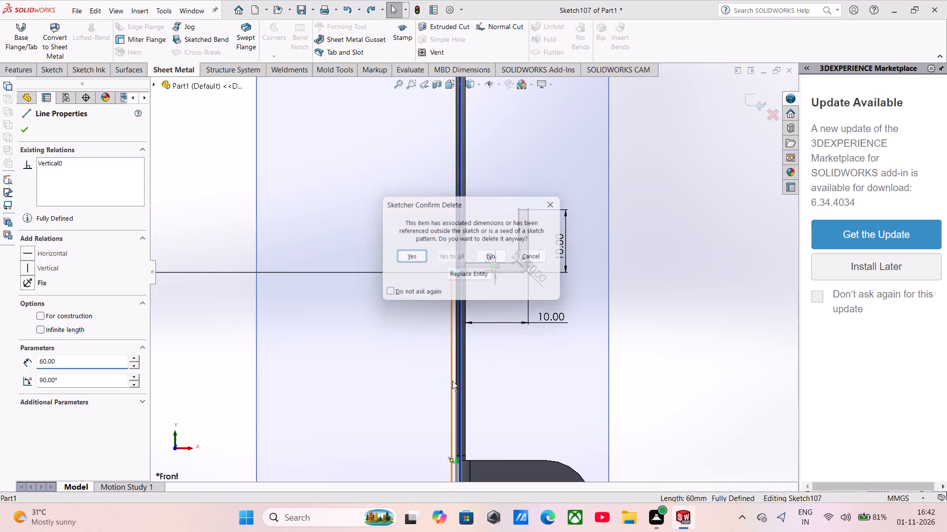
left_click(404, 256)
Create a base flange from the closed L-shaped profile, overriding the default thickness with 10 mm.
scroll(444, 346, "up", 3)
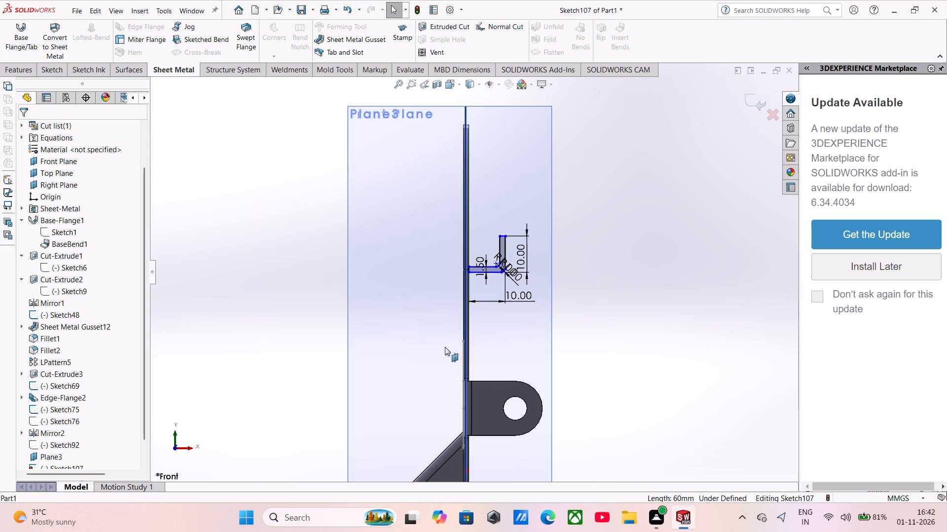
scroll(470, 424, "down", 4)
scroll(470, 422, "up", 5)
scroll(461, 325, "down", 3)
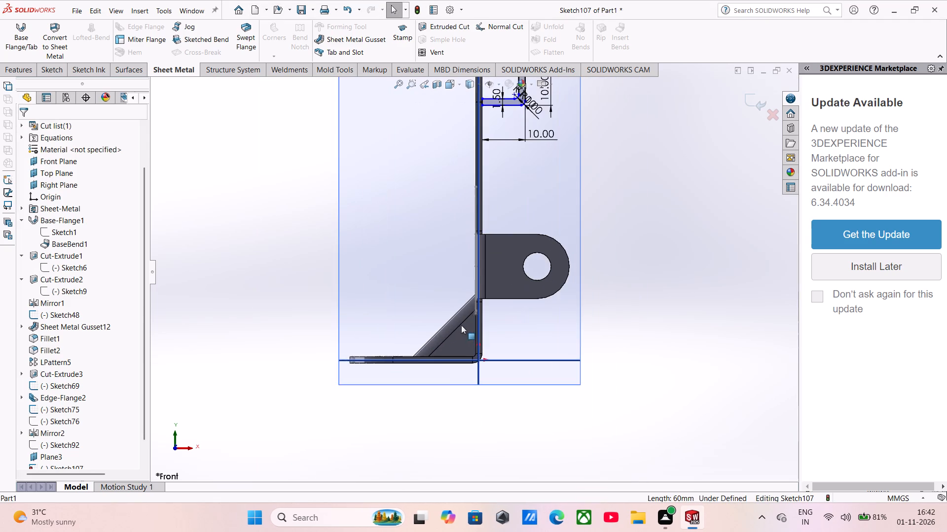
scroll(449, 366, "down", 5)
scroll(495, 297, "up", 9)
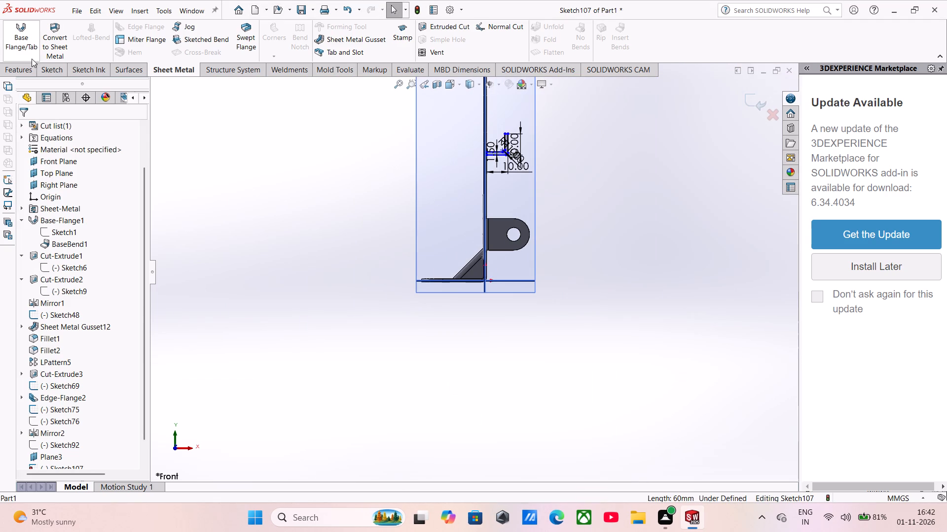
left_click(22, 49)
scroll(484, 145, "down", 4)
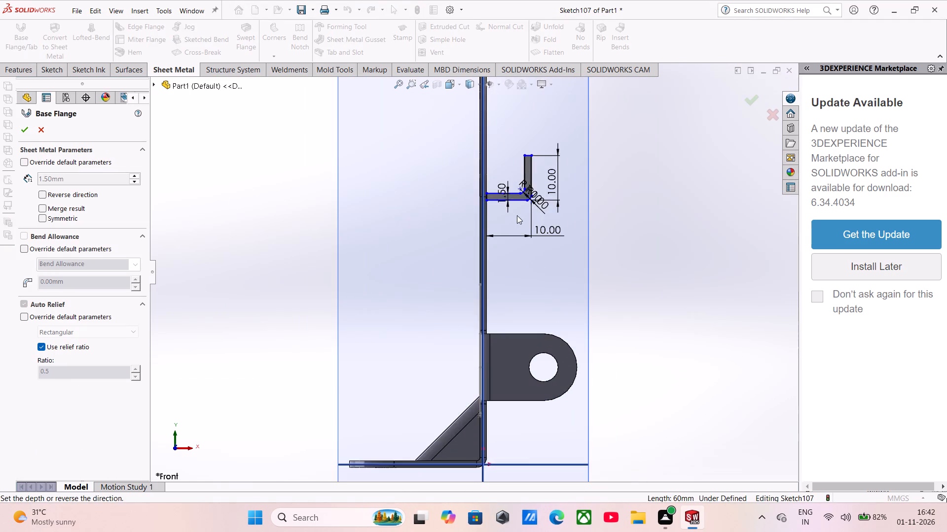
middle_click_drag(517, 215, 474, 225)
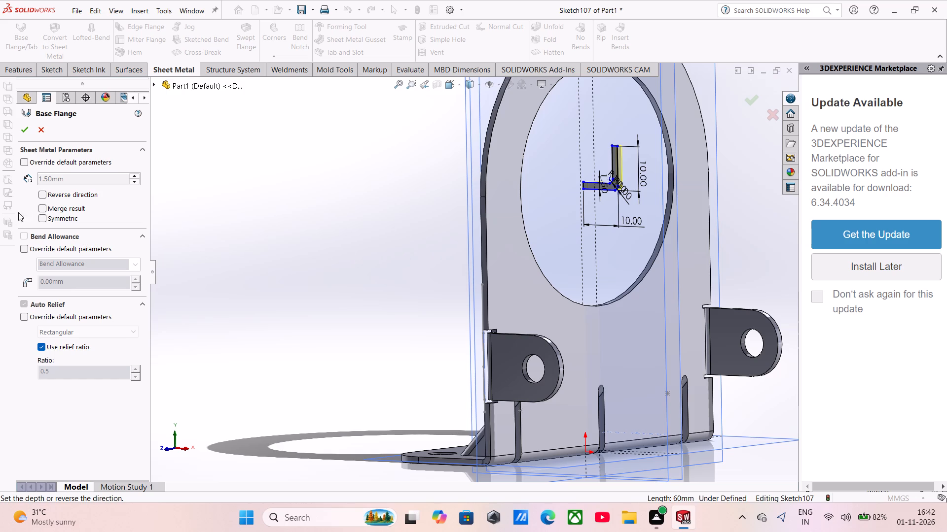
scroll(598, 209, "down", 4)
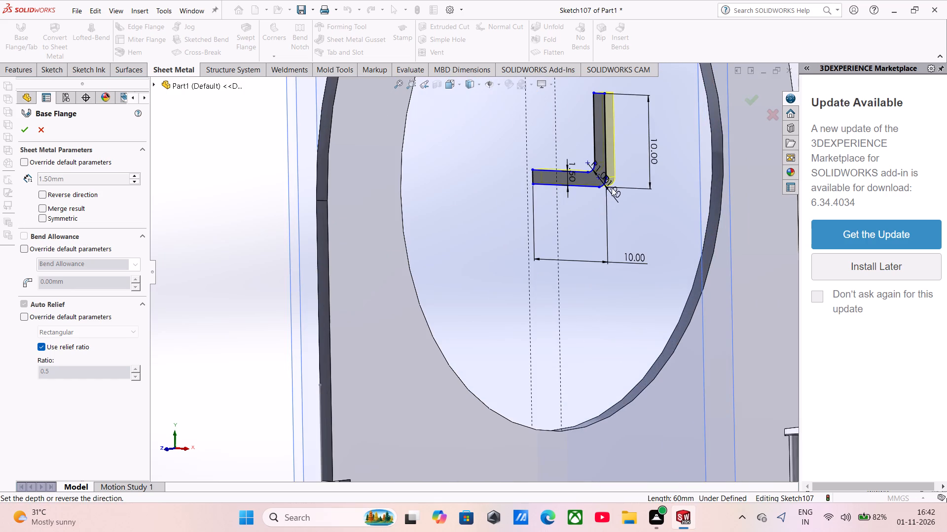
scroll(612, 186, "down", 3)
scroll(626, 236, "up", 1)
middle_click_drag(626, 236, 591, 240)
scroll(479, 266, "up", 3)
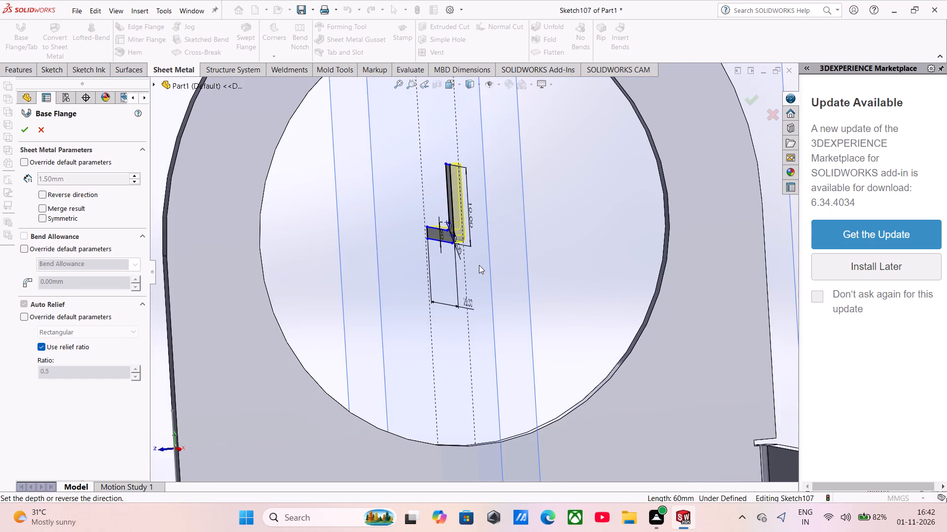
scroll(480, 262, "up", 3)
scroll(472, 233, "down", 3)
middle_click_drag(470, 232, 468, 233)
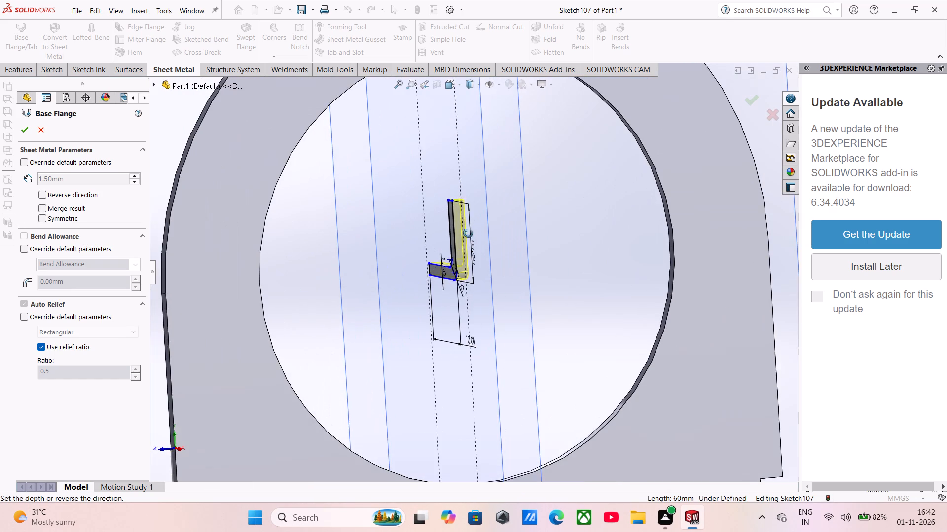
middle_click_drag(468, 233, 454, 245)
left_click_drag(426, 233, 448, 229)
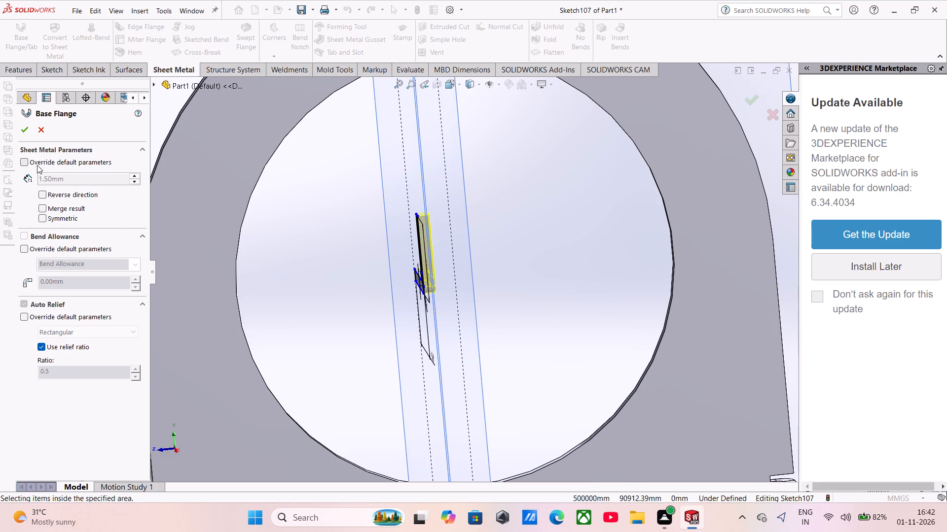
left_click(36, 163)
left_click_drag(74, 183, 45, 186)
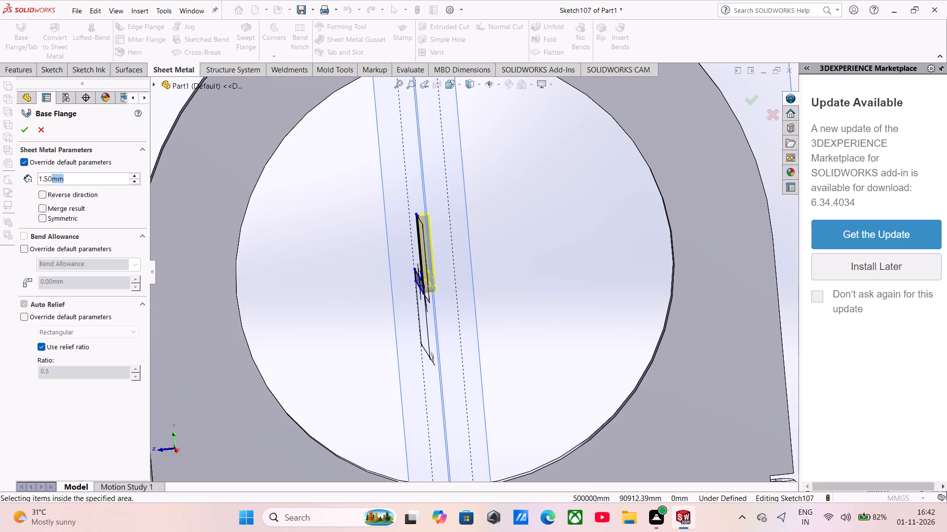
left_click_drag(45, 186, 36, 187)
type("30")
key("Return")
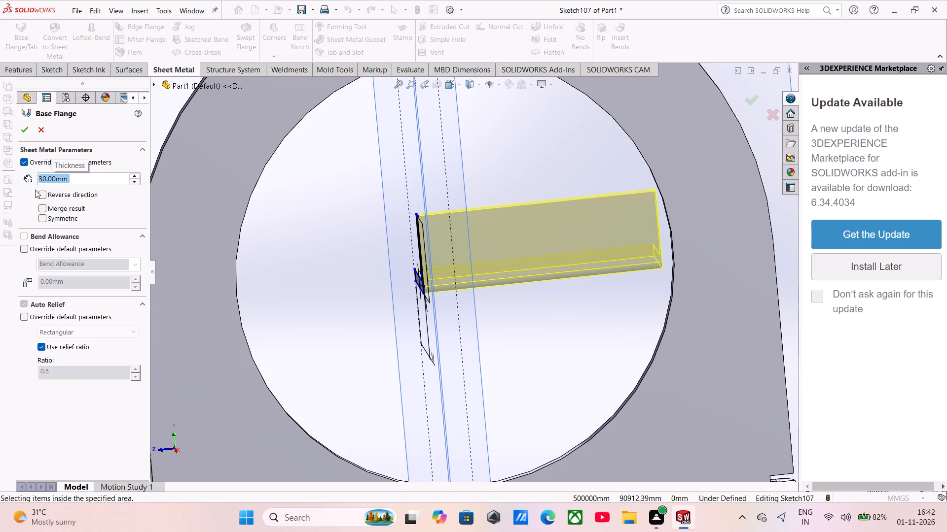
type("10")
key("Return")
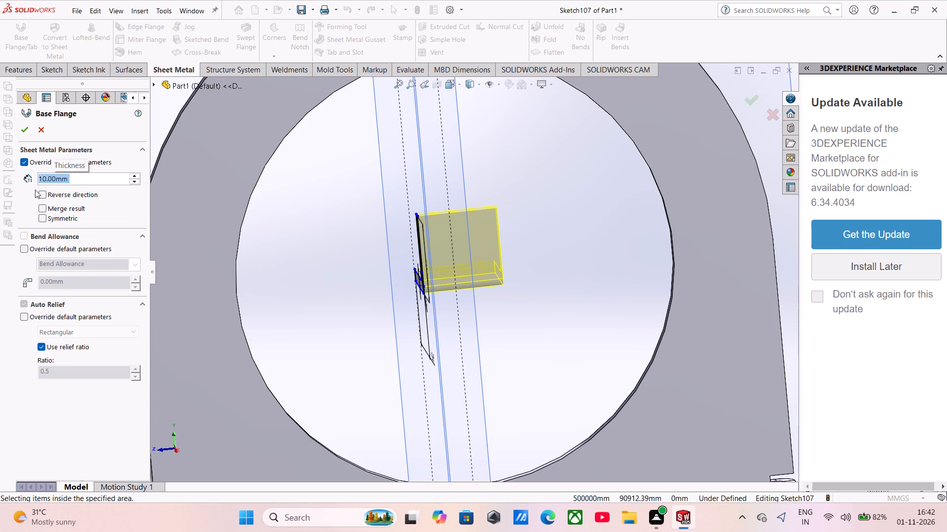
left_click(28, 133)
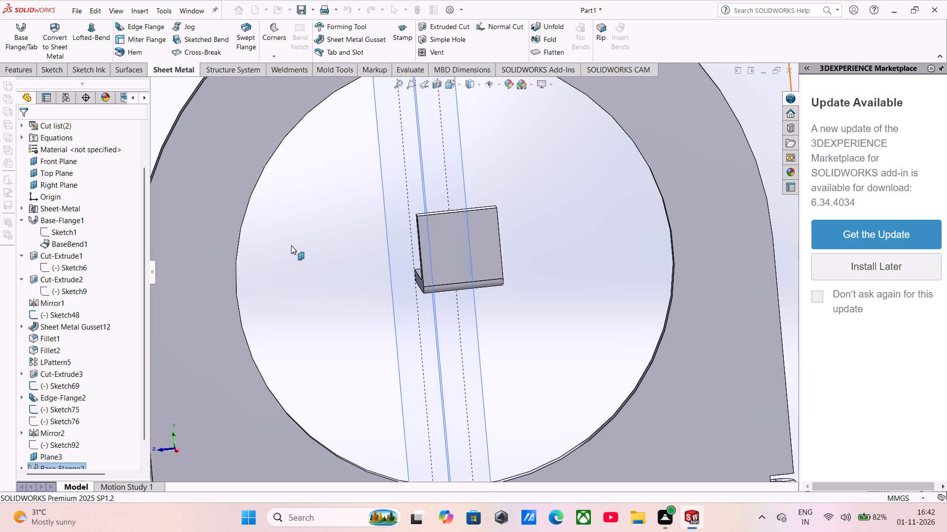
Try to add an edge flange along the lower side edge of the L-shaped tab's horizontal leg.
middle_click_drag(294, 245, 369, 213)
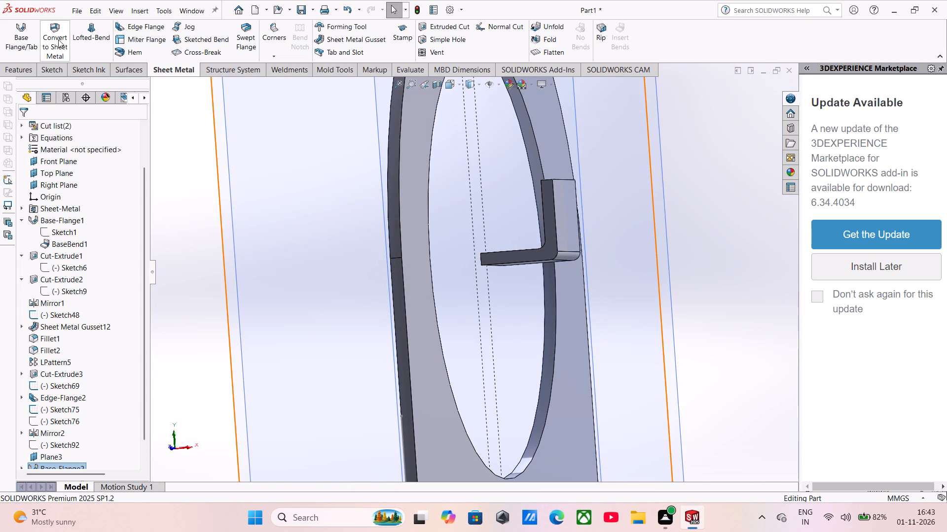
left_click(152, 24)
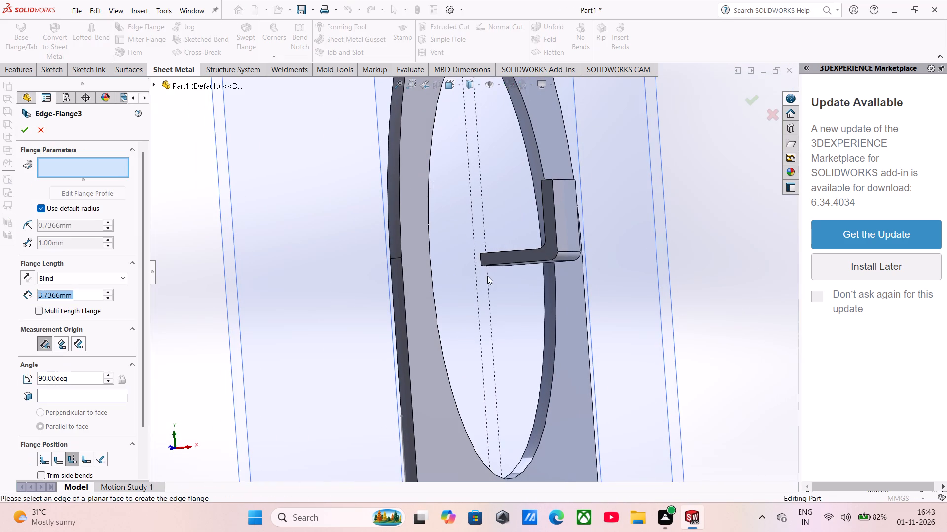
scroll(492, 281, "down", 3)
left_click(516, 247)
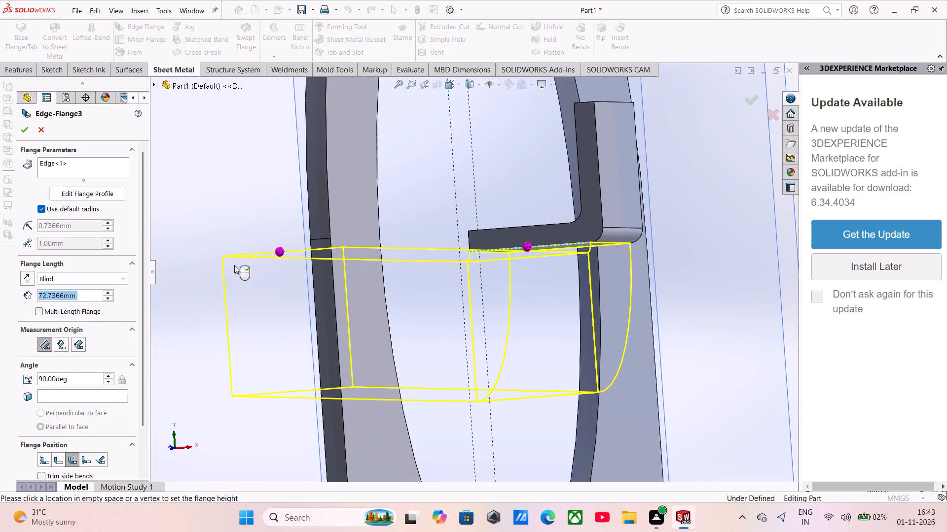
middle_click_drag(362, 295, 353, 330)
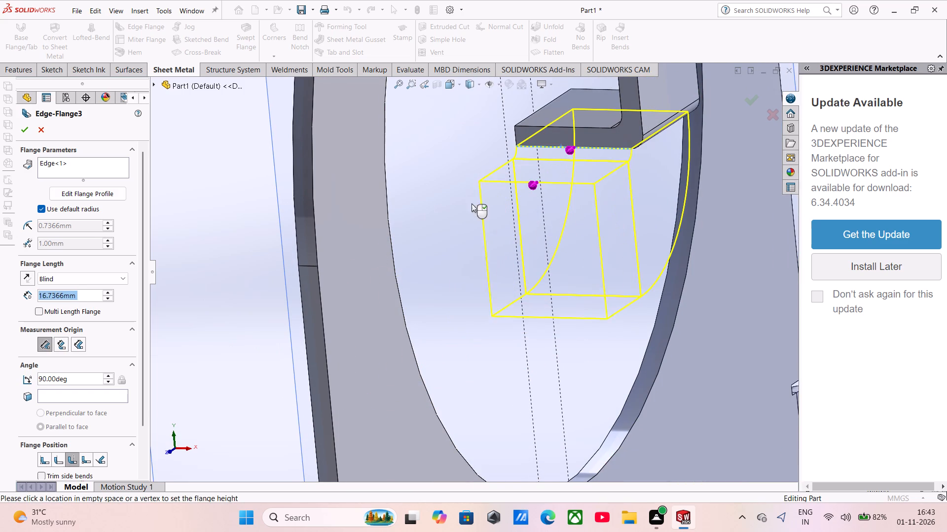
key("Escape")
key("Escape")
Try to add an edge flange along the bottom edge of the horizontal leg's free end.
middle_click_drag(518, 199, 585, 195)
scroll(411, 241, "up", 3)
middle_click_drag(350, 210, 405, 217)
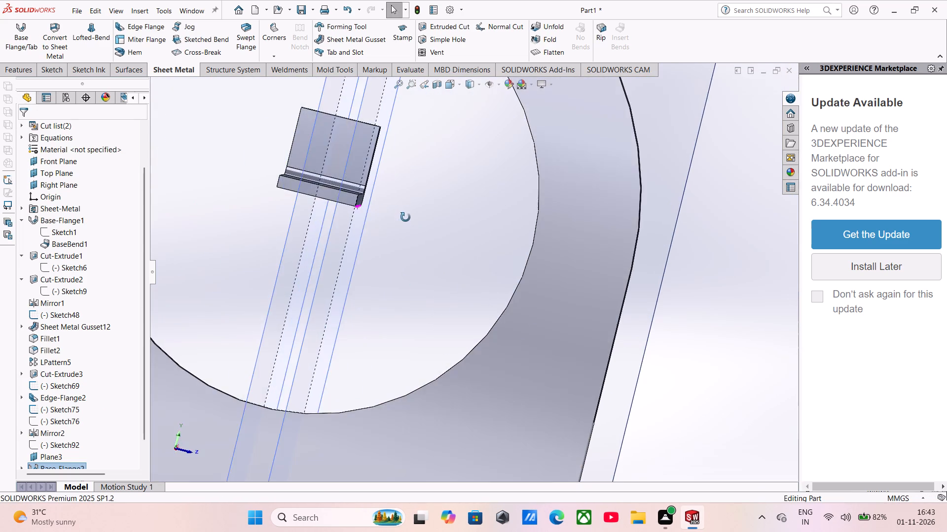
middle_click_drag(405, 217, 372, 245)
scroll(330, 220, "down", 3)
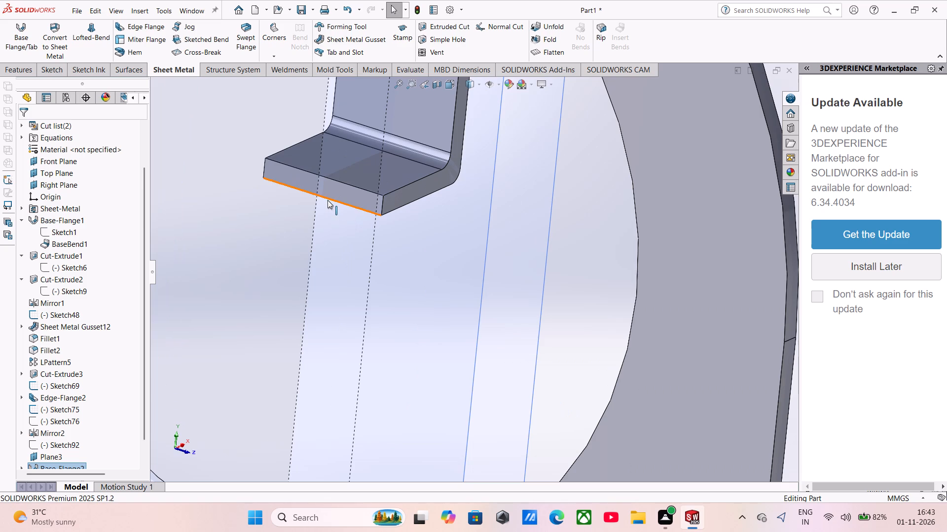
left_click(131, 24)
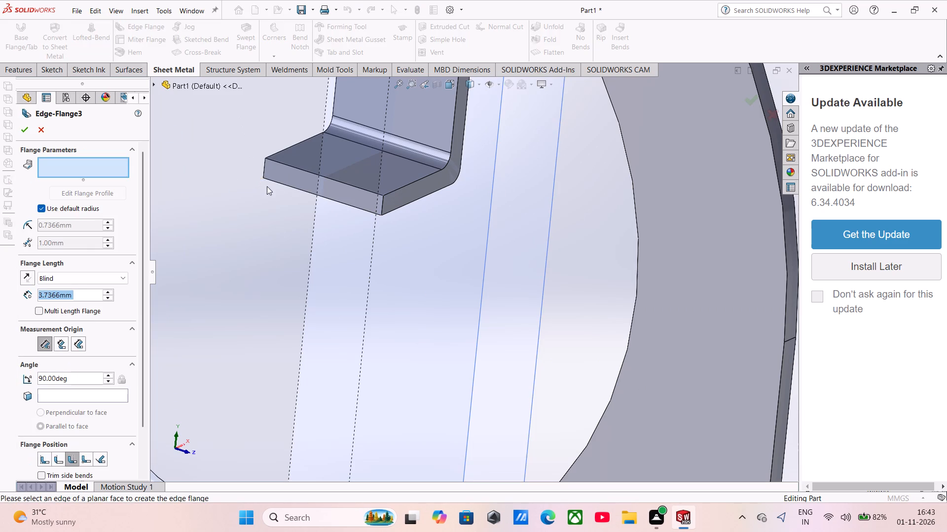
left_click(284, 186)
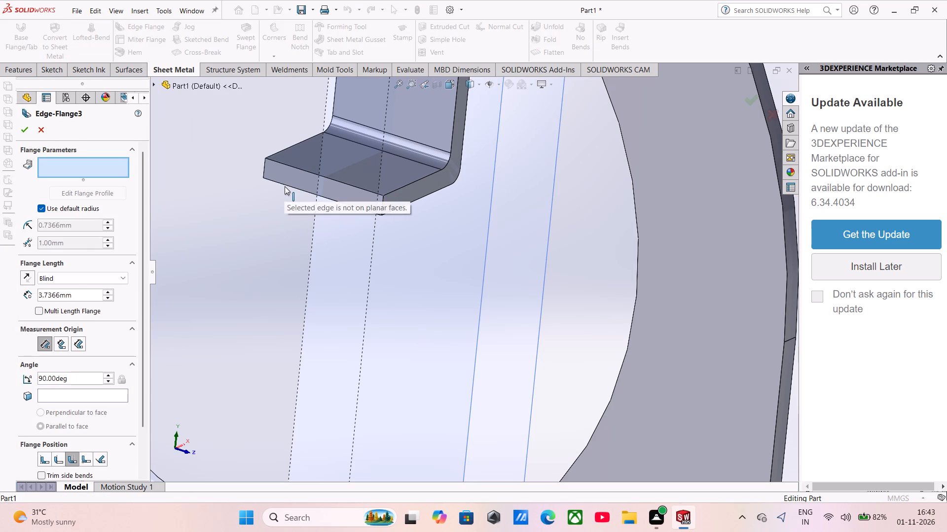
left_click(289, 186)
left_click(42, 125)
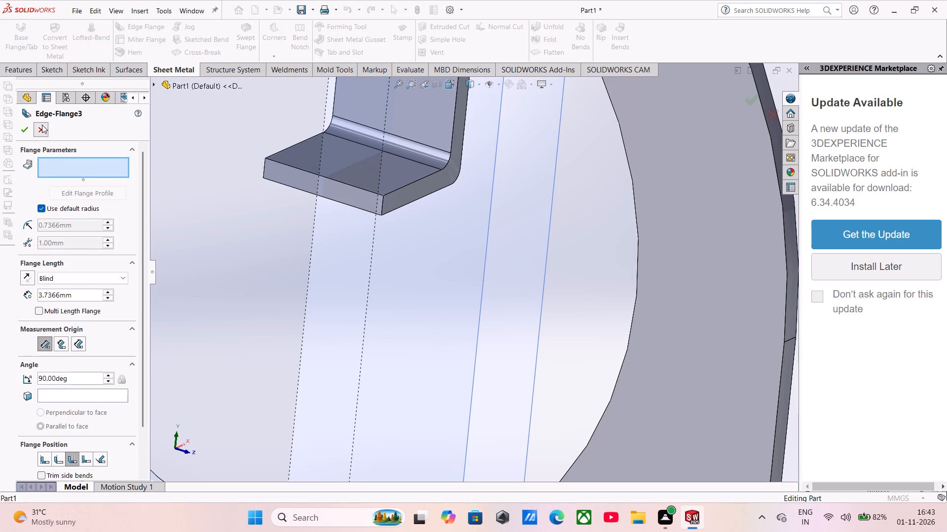
Hide the reference planes and sketches in the model view.
scroll(588, 223, "up", 7)
middle_click_drag(617, 216, 596, 196)
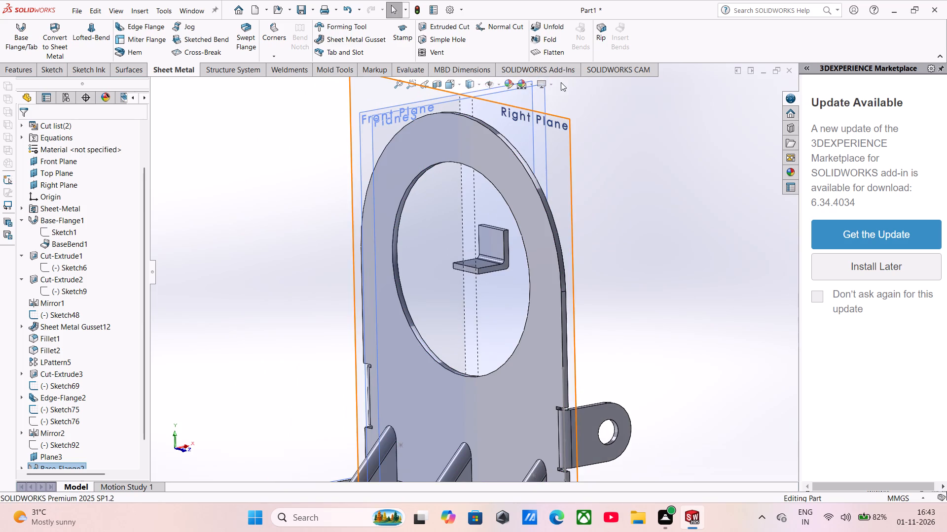
left_click(486, 84)
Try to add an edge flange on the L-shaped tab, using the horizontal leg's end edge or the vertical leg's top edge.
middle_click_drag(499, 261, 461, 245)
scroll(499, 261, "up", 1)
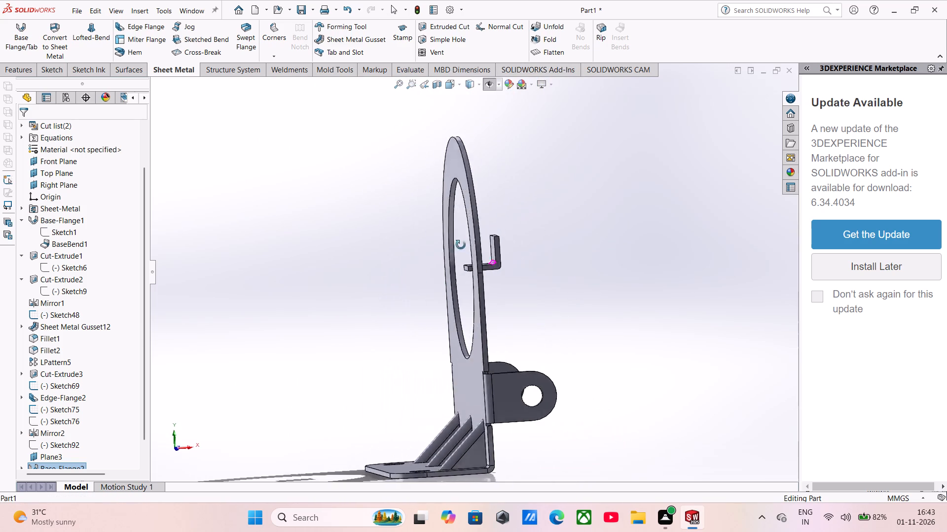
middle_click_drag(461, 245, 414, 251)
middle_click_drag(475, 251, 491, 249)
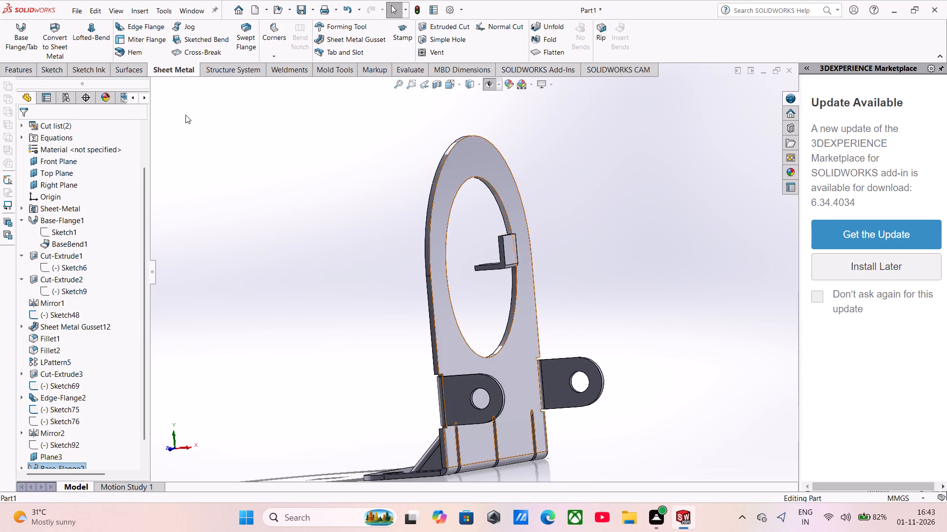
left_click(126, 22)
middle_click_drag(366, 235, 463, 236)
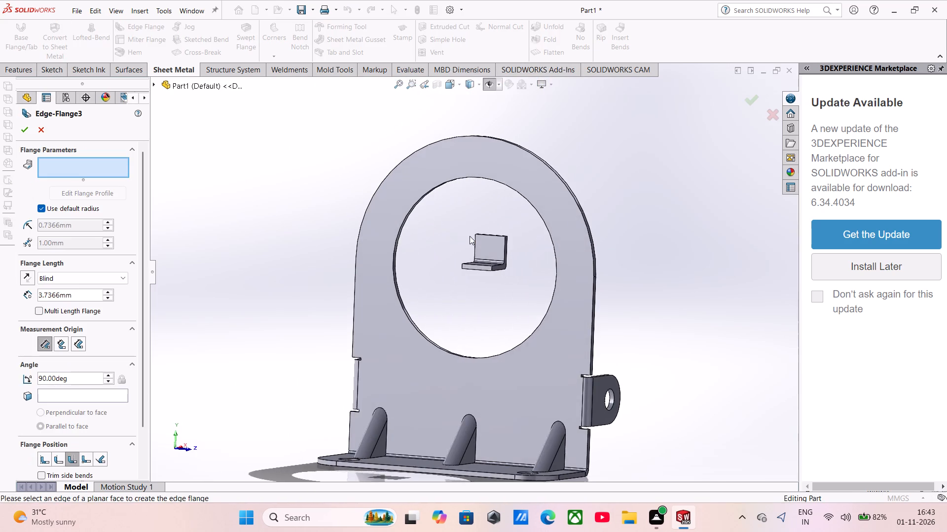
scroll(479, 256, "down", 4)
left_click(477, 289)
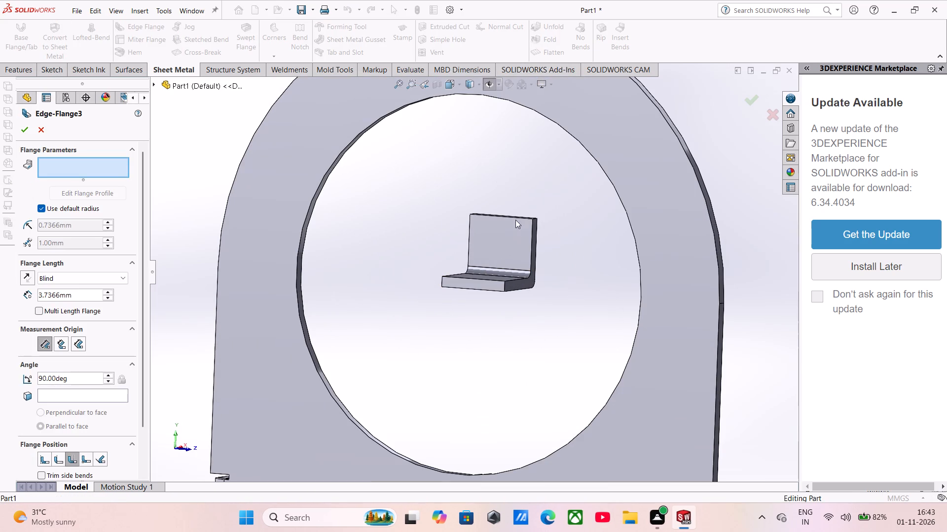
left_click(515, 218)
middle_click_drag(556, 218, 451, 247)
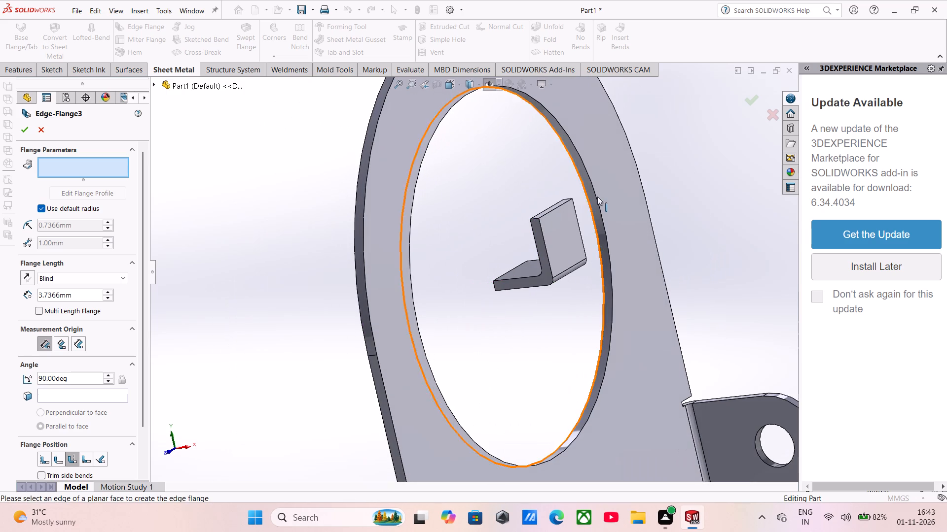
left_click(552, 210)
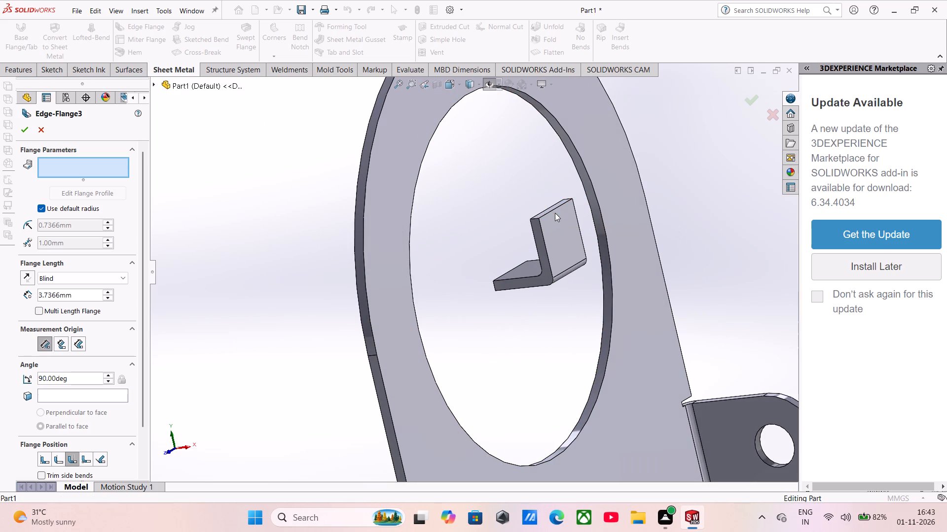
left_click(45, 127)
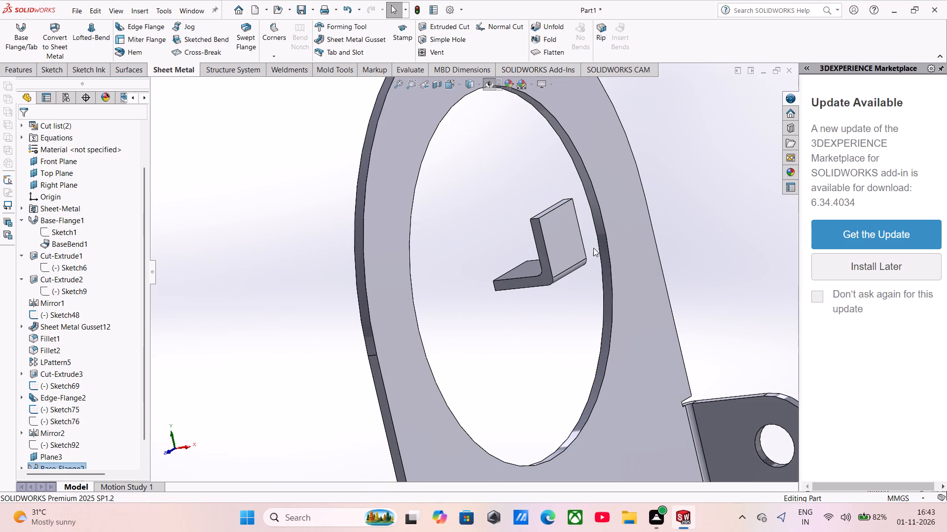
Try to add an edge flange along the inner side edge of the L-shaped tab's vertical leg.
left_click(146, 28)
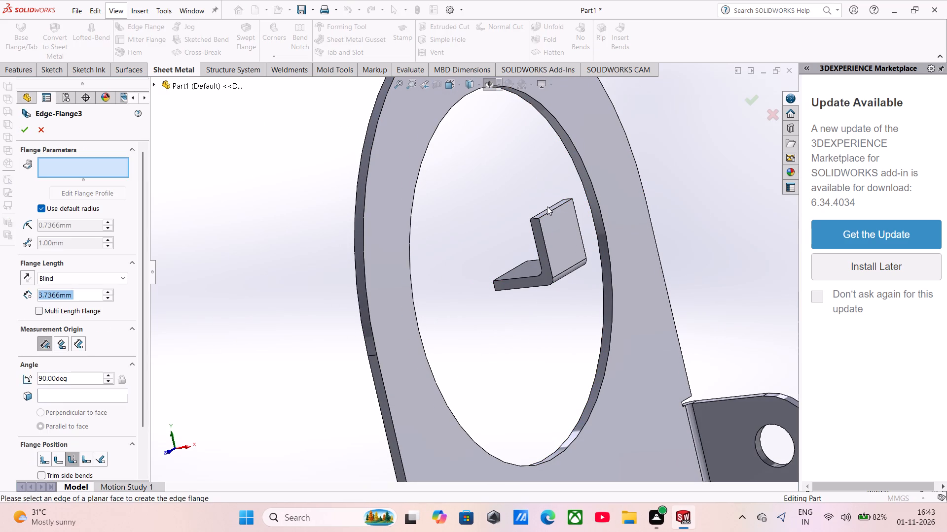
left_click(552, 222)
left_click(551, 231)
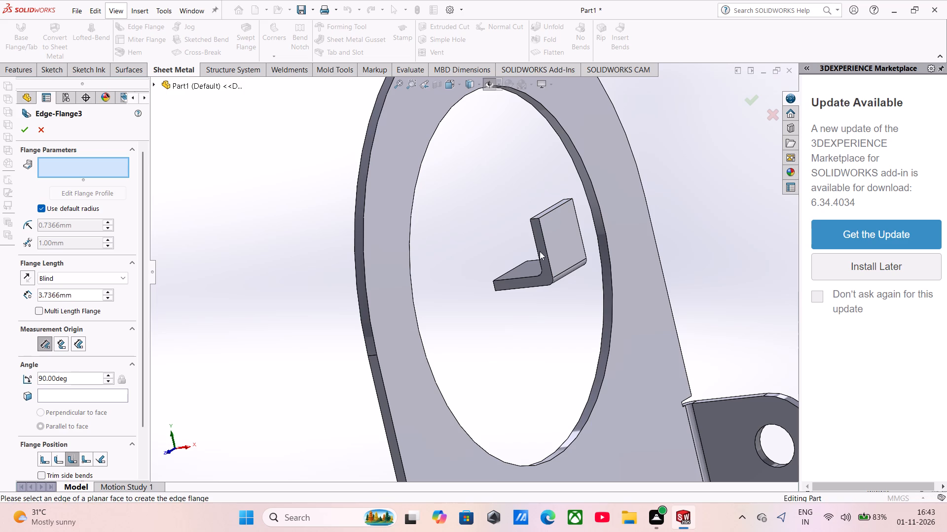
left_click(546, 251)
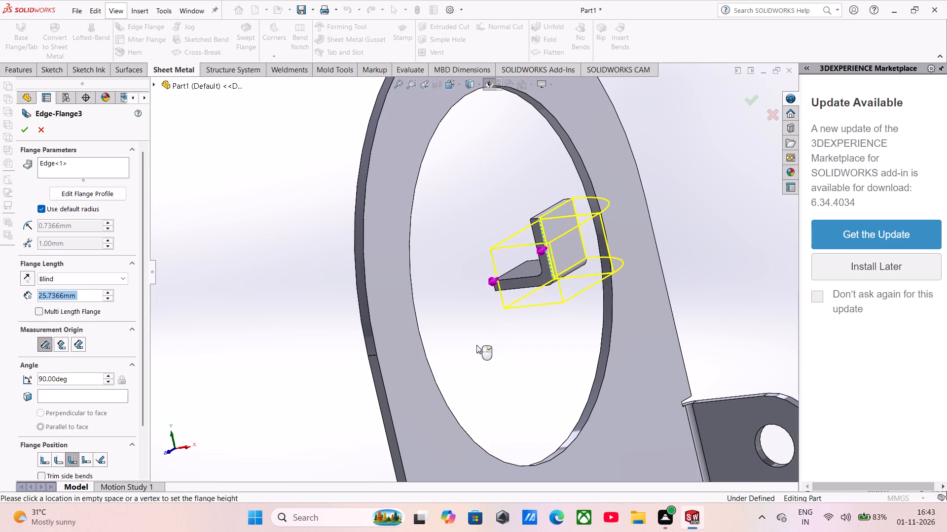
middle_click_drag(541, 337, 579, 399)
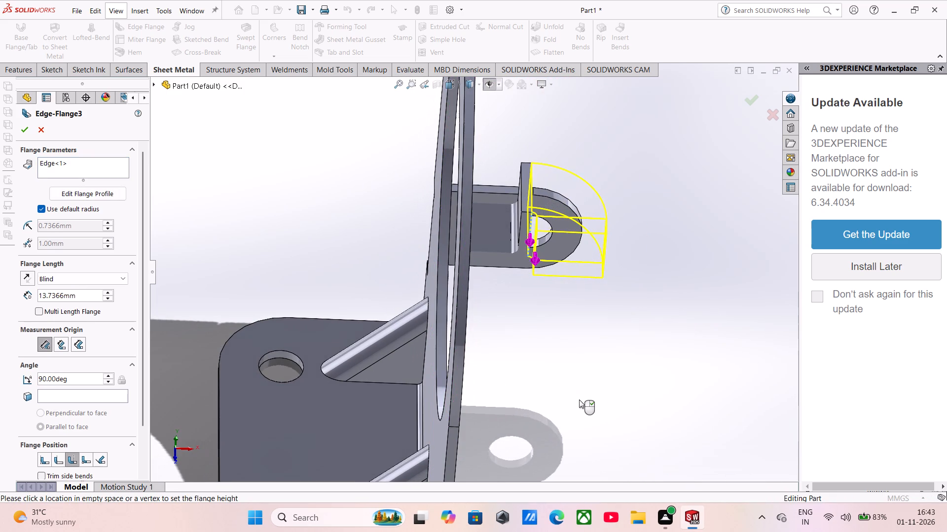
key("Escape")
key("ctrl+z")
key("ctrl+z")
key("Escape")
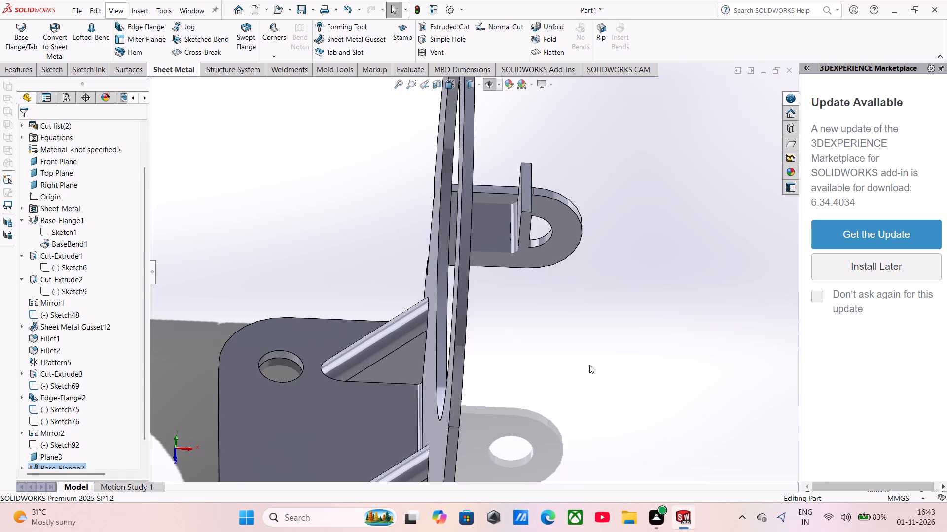
Undo the L-shaped base flange and its entire profile sketch, including the lines, dimensions and bend geometry.
key("ctrl+z")
key("ctrl+z")
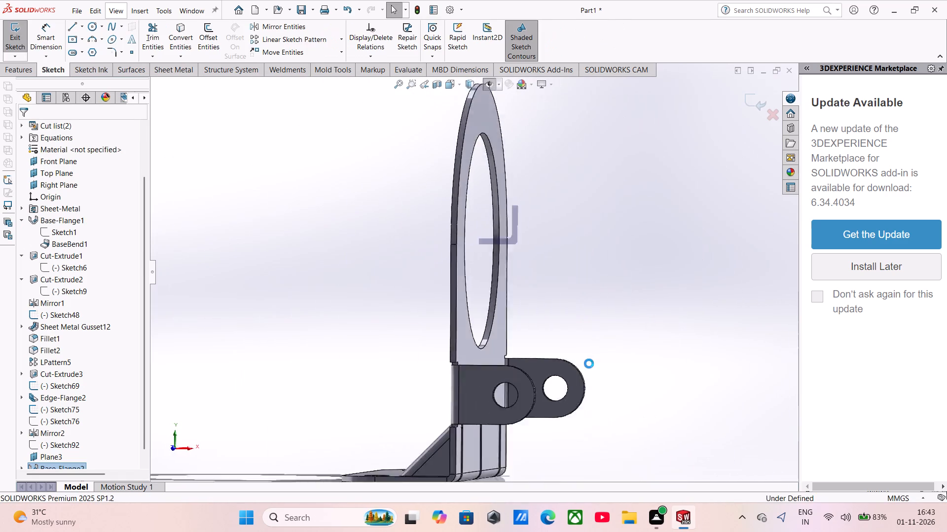
key("ctrl+z")
key("ctrl+z")
key("ctrl+z")
key("ctrl+z")
key("ctrl+z")
key("ctrl+z")
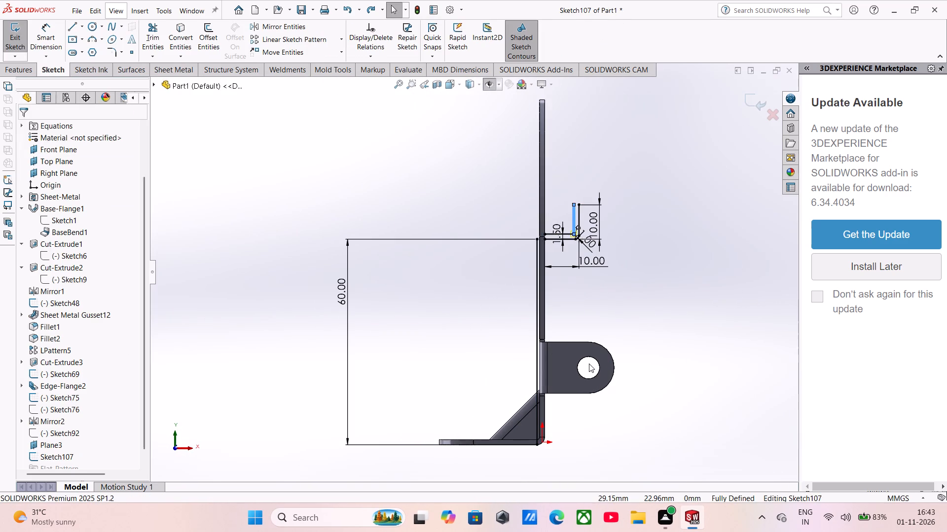
key("ctrl+z")
key("ctrl+z")
key("ctrl+z")
key("ctrl+z")
key("ctrl+z")
key("ctrl+z")
key("ctrl+z")
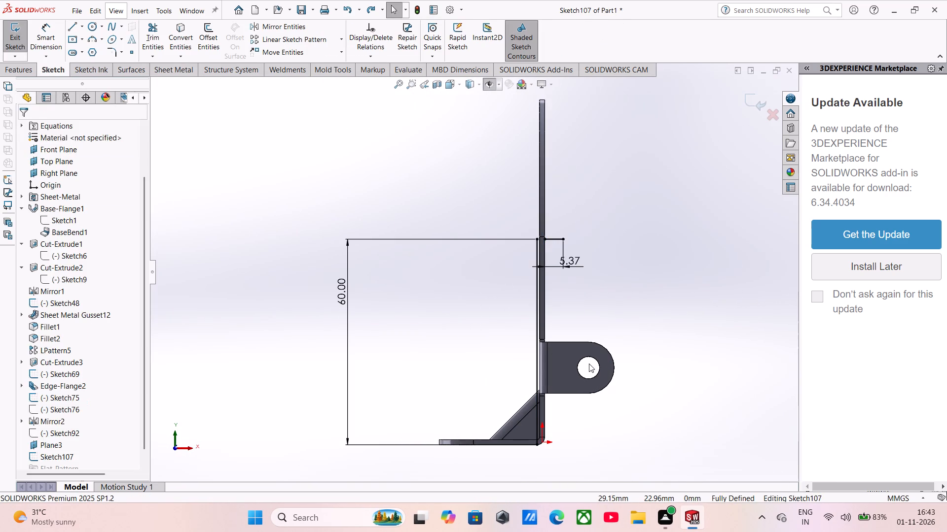
key("ctrl+z")
key("ctrl+z")
key("ctrl+z")
key("ctrl+z")
key("ctrl+z")
key("ctrl+z")
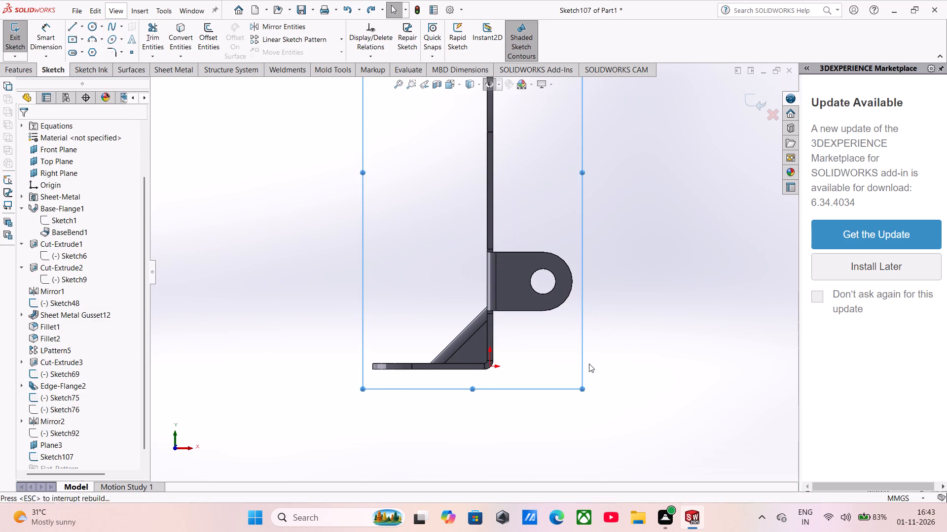
Undo the reference plane Plane3 that was added for the L-shaped tab.
scroll(553, 306, "up", 3)
middle_click_drag(553, 306, 511, 318)
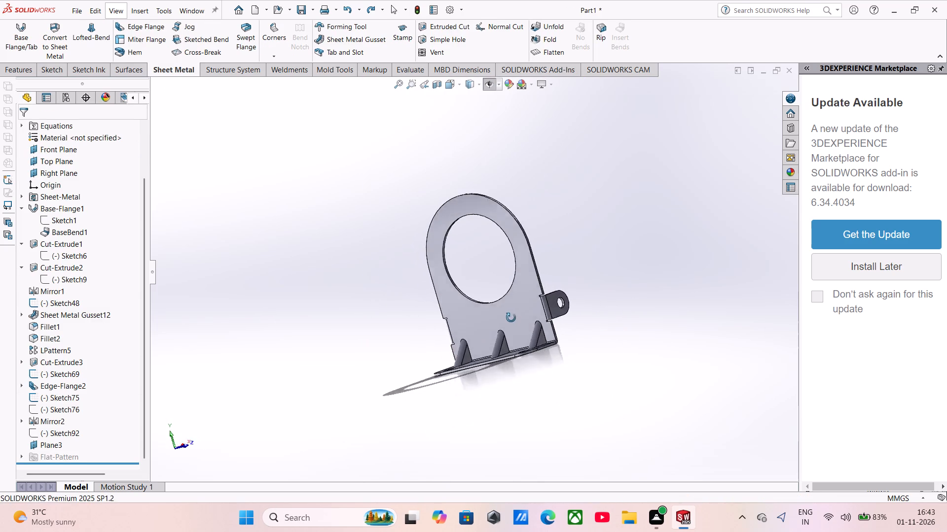
middle_click_drag(511, 318, 525, 368)
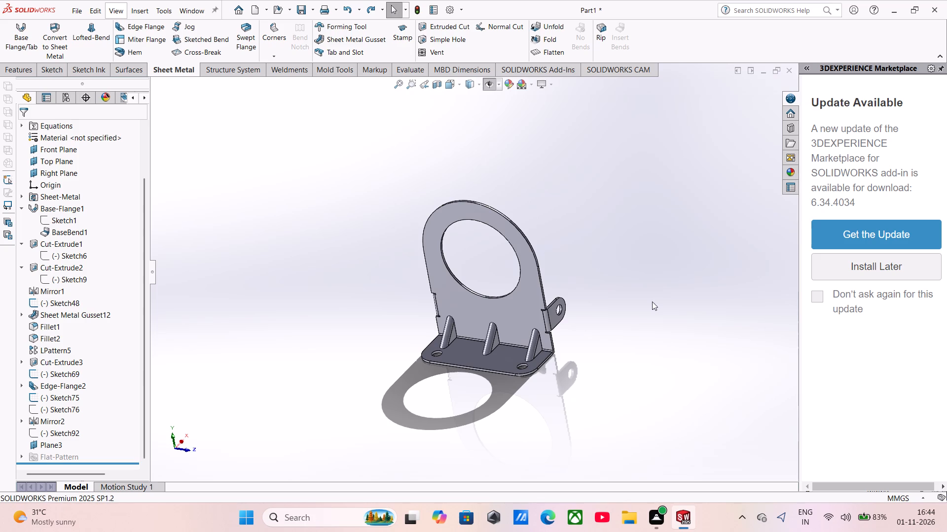
left_click(352, 5)
left_click(352, 5)
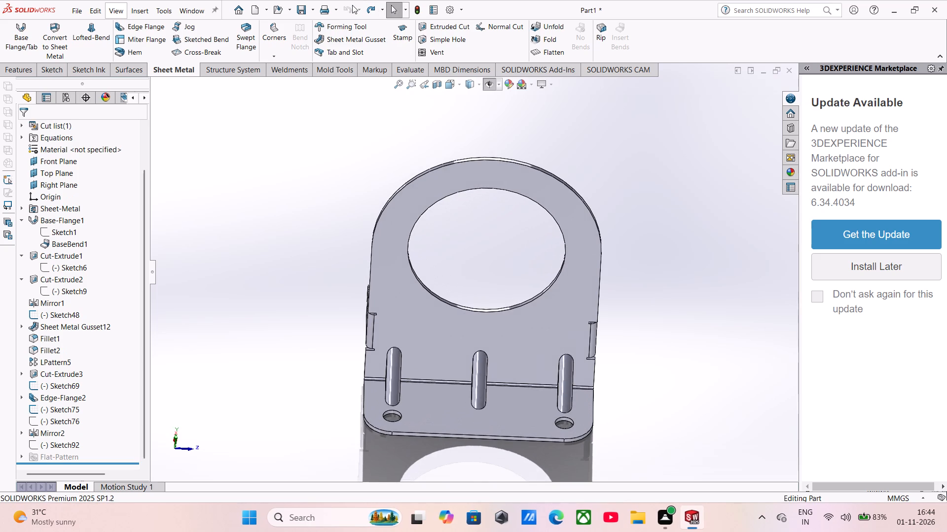
left_click(352, 5)
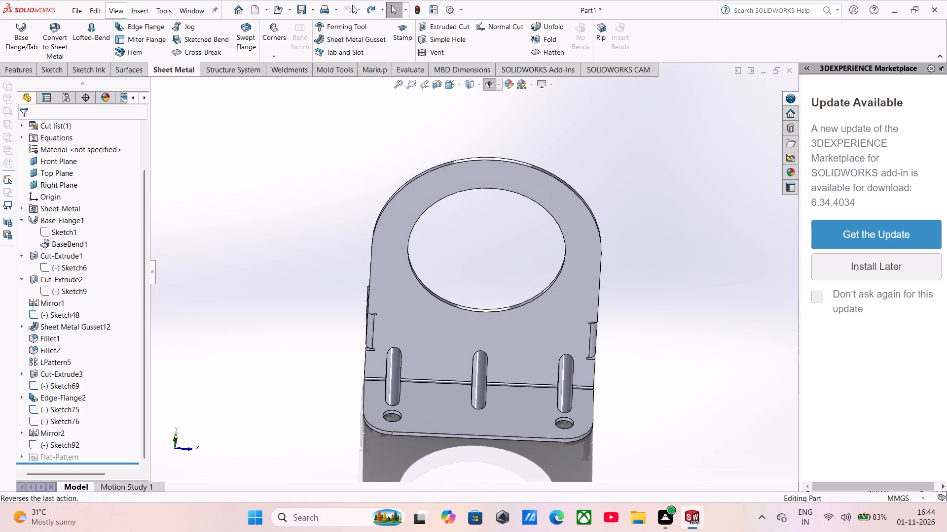
key("ctrl+z")
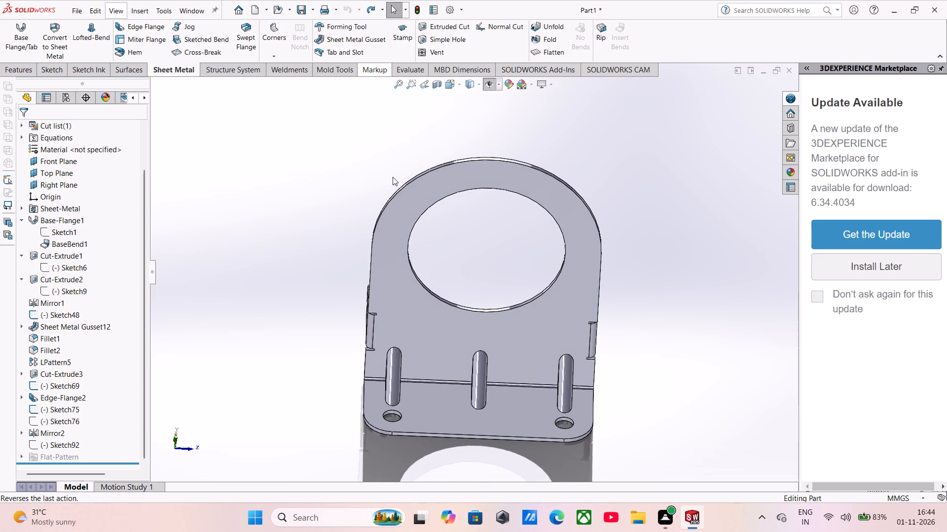
key("ctrl+z")
key("ctrl+z")
key("ctrl+z")
key("ctrl+z")
key("ctrl+z")
key("ctrl+z")
key("ctrl+z")
key("ctrl+z")
key("ctrl+z")
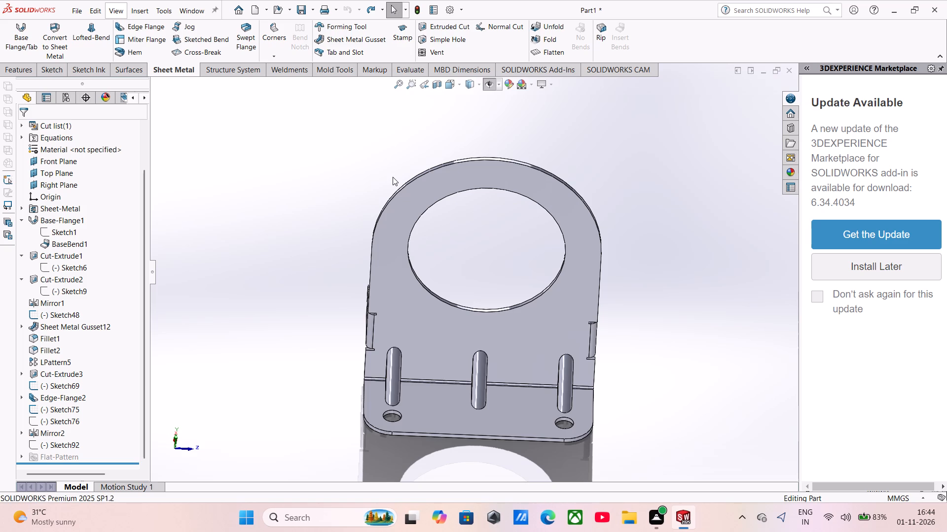
key("ctrl+z")
key("ctrl+z")
Save the bracket as a SOLIDWORKS part in the WORK FROM HOME folder, with a long row of zeros as file name.
scroll(423, 269, "up", 2)
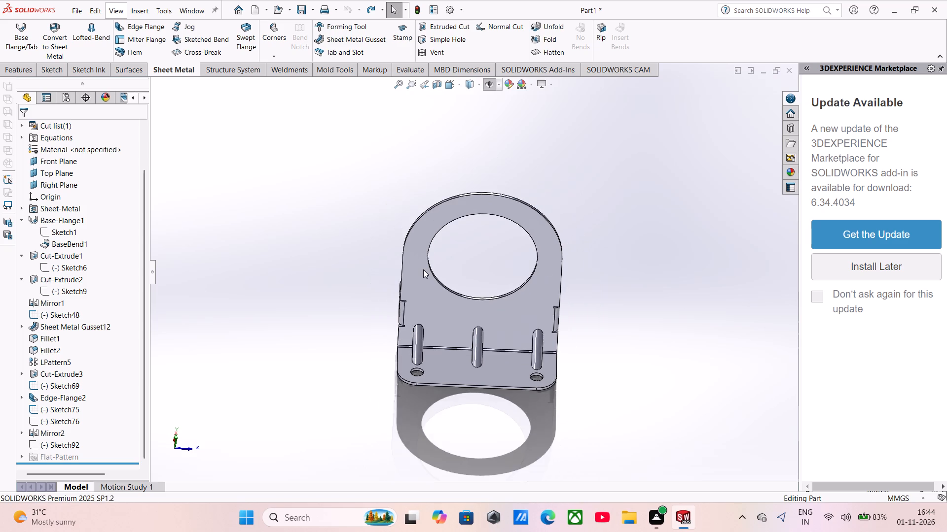
scroll(423, 269, "up", 1)
middle_click_drag(423, 252, 416, 203)
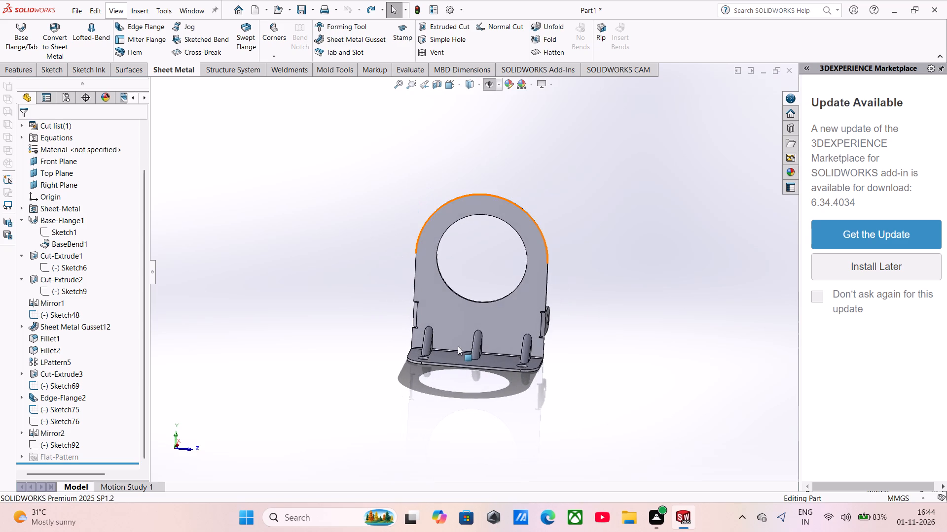
middle_click_drag(486, 300, 469, 299)
scroll(465, 305, "up", 1)
middle_click_drag(465, 305, 435, 329)
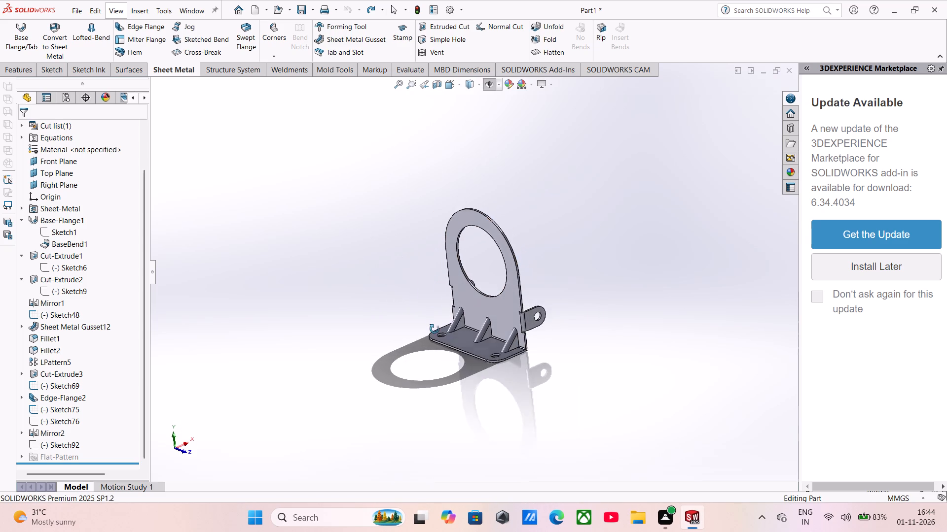
middle_click_drag(435, 329, 431, 347)
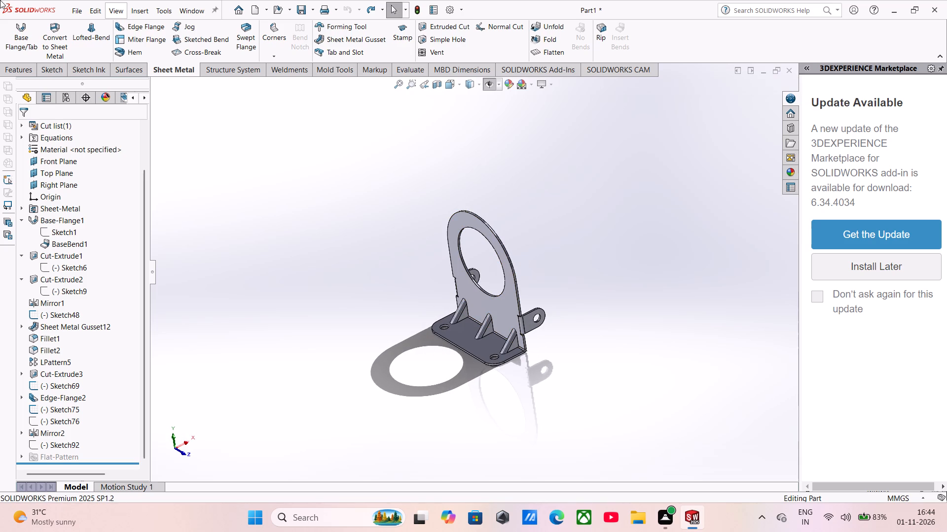
left_click(79, 11)
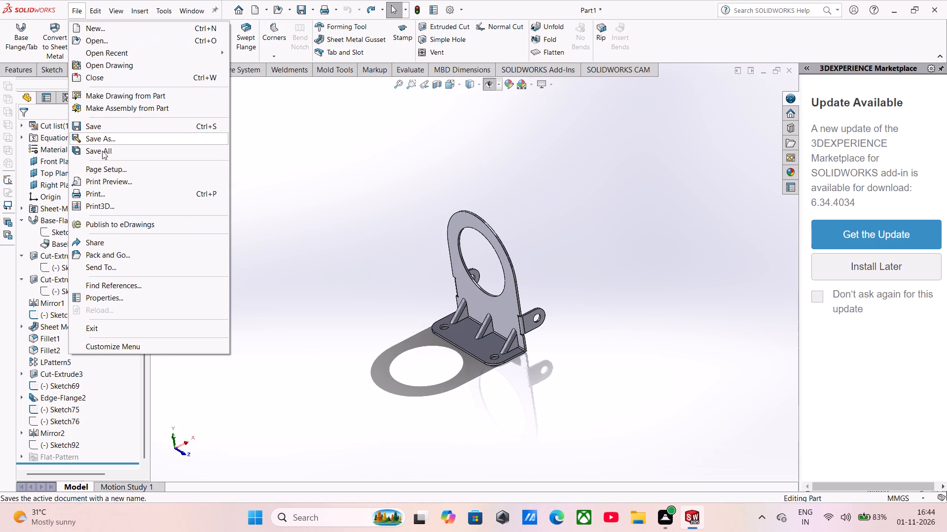
left_click(102, 143)
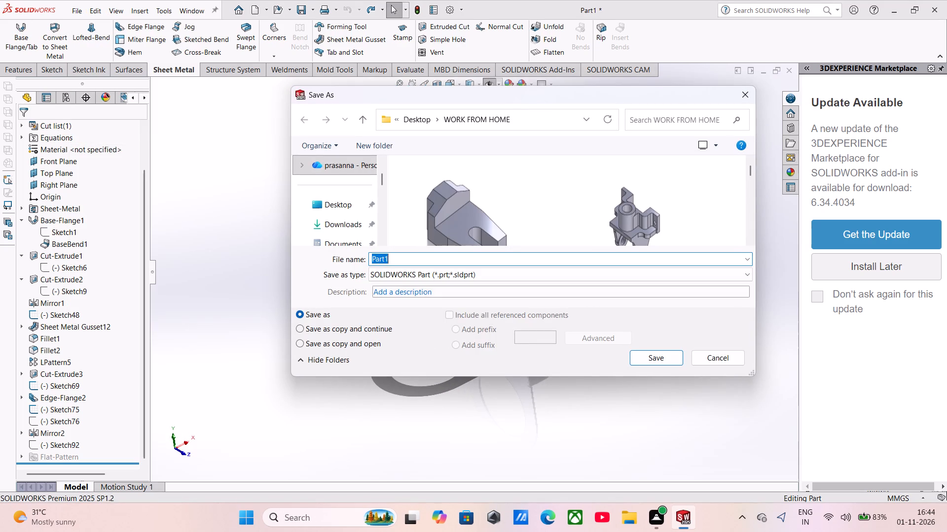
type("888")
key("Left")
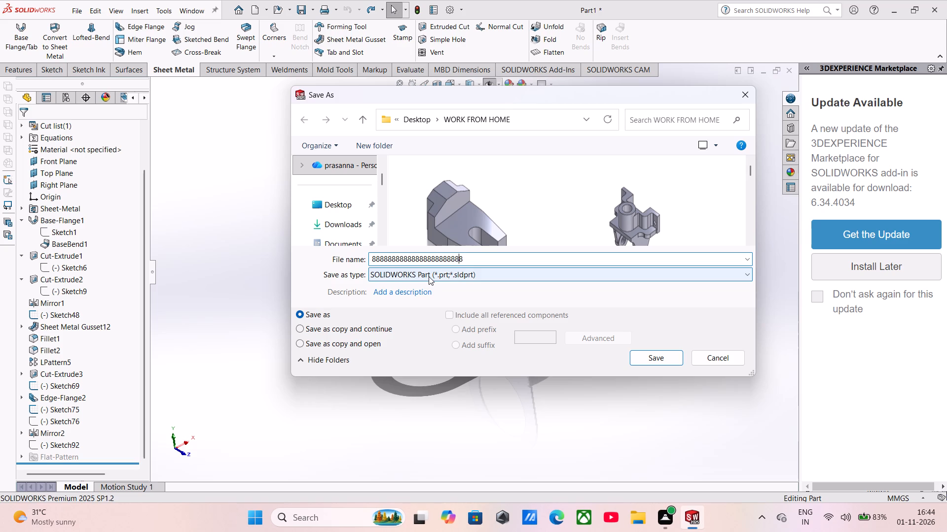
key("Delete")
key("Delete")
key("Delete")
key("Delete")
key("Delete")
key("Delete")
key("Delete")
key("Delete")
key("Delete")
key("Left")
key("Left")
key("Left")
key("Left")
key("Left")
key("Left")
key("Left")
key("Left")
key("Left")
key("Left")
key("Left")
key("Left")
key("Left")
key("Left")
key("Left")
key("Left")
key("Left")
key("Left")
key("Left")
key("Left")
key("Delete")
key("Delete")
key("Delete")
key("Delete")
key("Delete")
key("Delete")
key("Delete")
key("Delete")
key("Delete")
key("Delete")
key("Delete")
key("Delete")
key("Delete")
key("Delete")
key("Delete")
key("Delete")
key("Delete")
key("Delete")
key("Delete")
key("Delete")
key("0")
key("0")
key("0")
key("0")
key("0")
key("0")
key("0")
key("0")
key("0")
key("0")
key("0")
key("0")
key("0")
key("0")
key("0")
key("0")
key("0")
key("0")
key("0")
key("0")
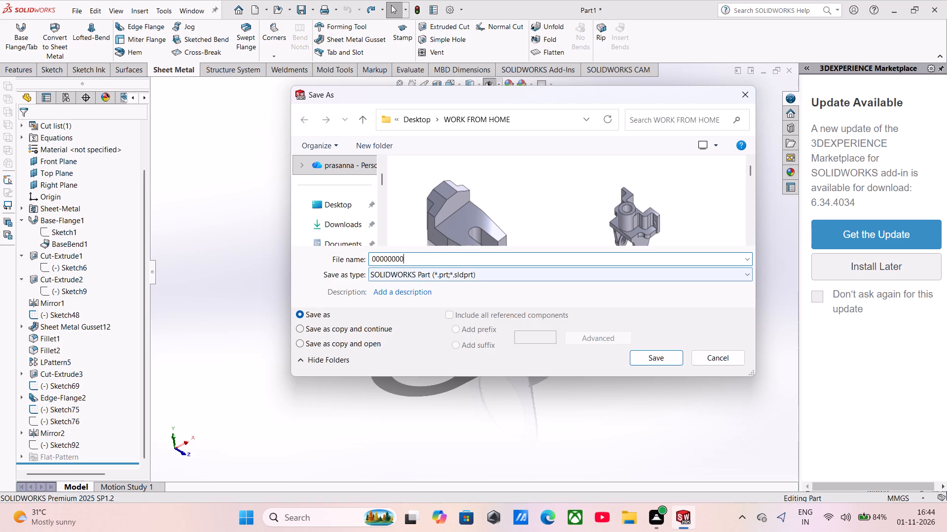
left_click(656, 361)
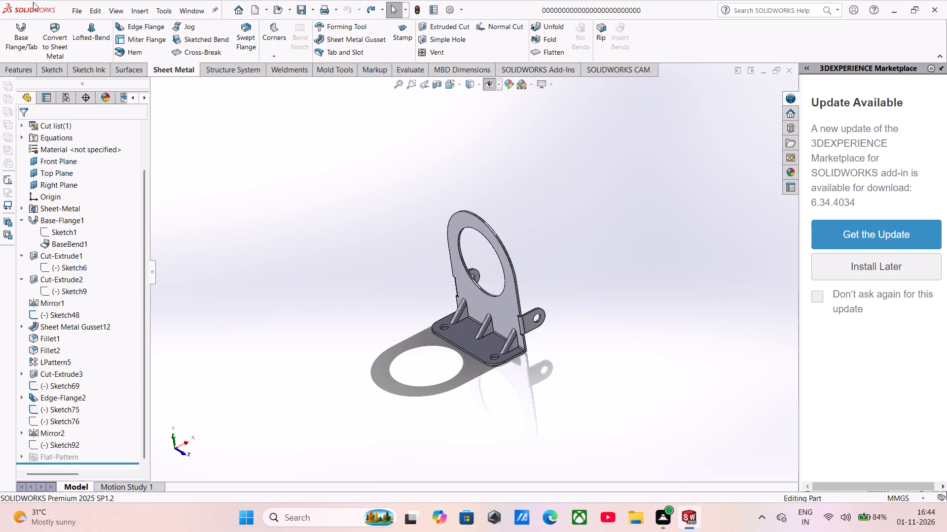
Print the current screen image of the bracket to PDF in the WORK FROM HOME folder, named with a long row of zeros ending in 555.
left_click(79, 16)
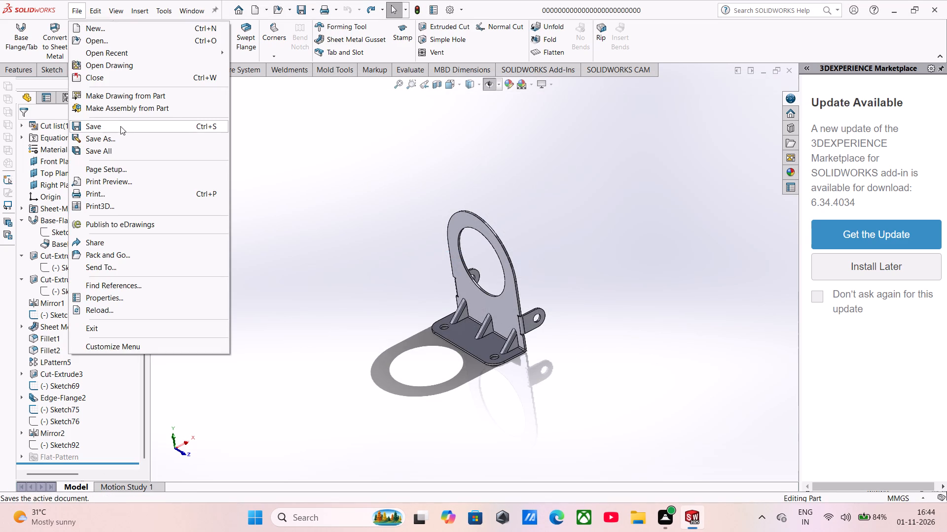
left_click(103, 192)
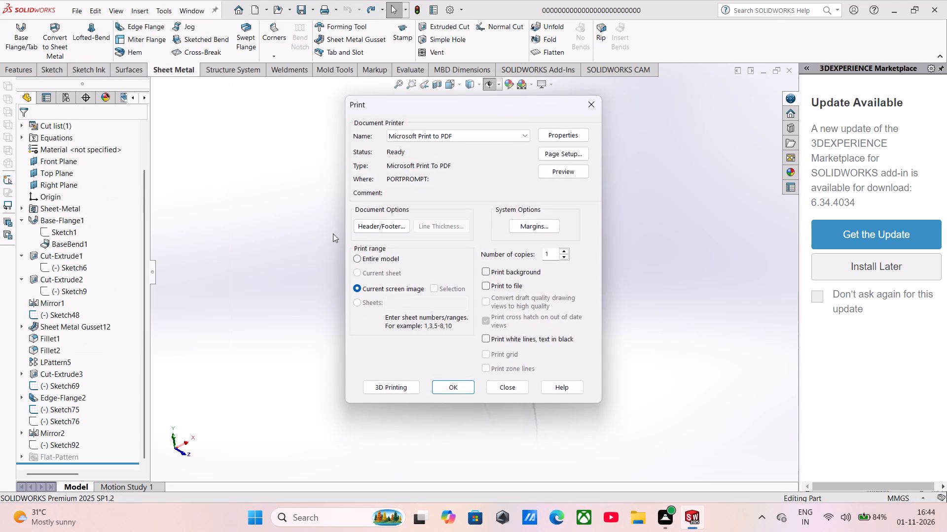
left_click(454, 383)
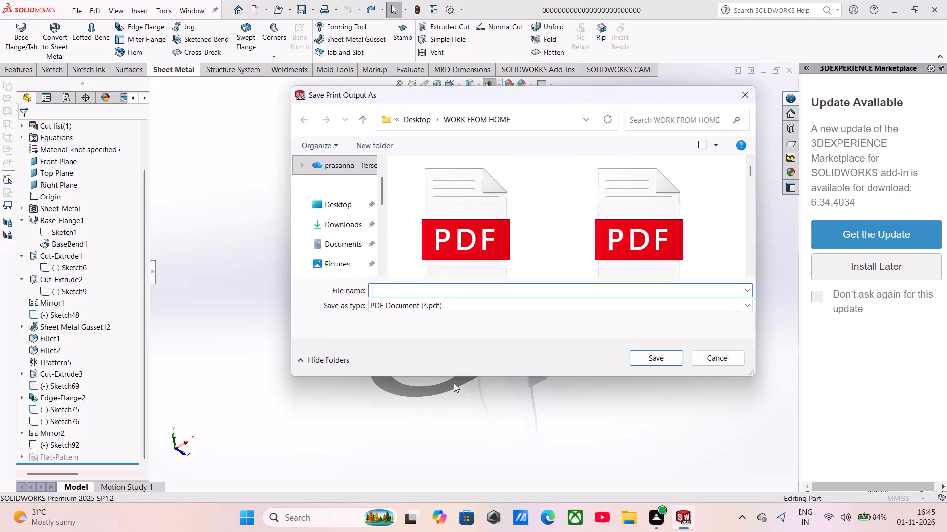
key("0")
key("0")
key("0")
key("0")
key("0")
key("0")
key("0")
key("0")
key("0")
key("0")
key("0")
key("0")
key("0")
key("0")
key("0")
key("0")
key("0")
key("0")
key("0")
key("0")
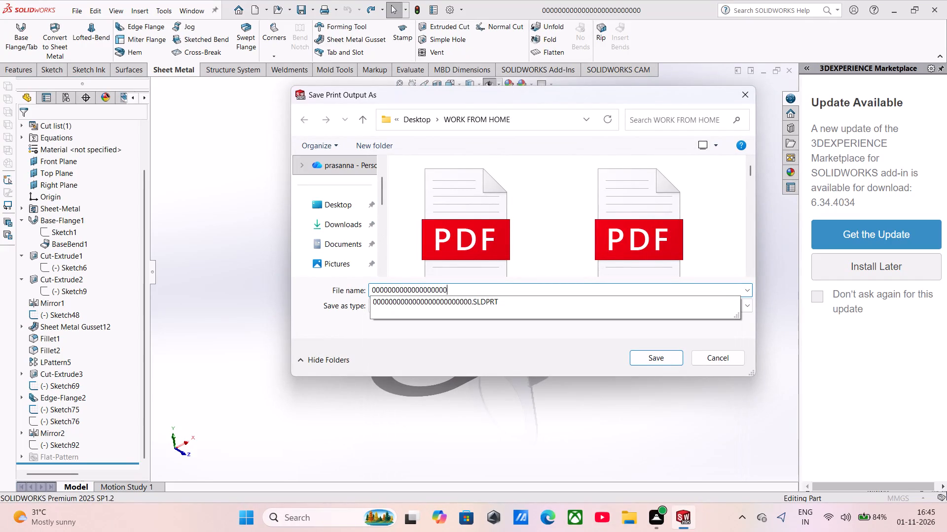
key("0")
key("0")
key("0")
key("0")
key("0")
key("0")
key("0")
key("0")
key("0")
key("0")
key("0")
key("0")
key("0")
key("0")
key("0")
key("0")
key("0")
key("0")
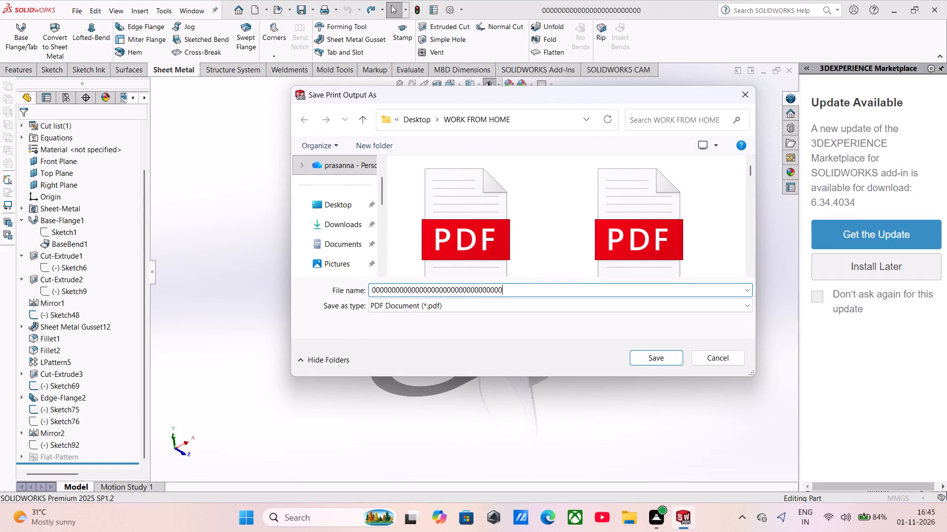
type("555")
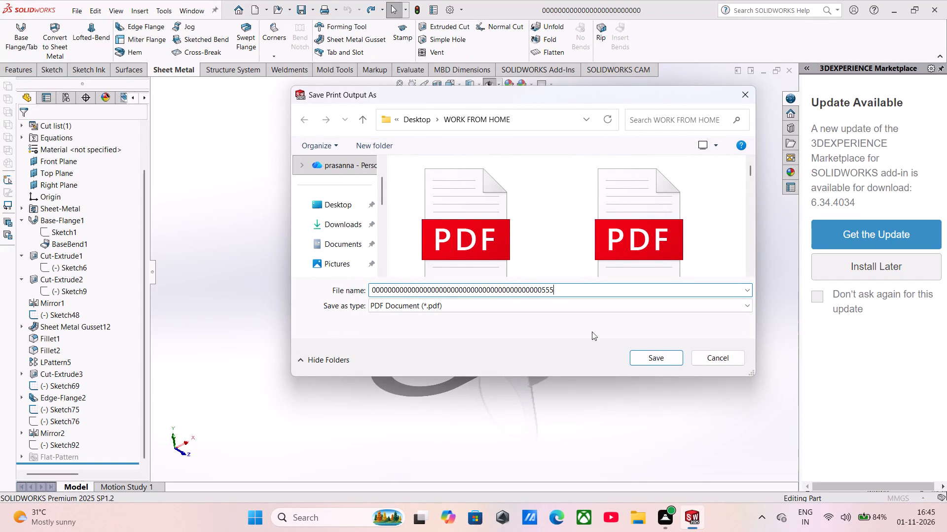
left_click(651, 350)
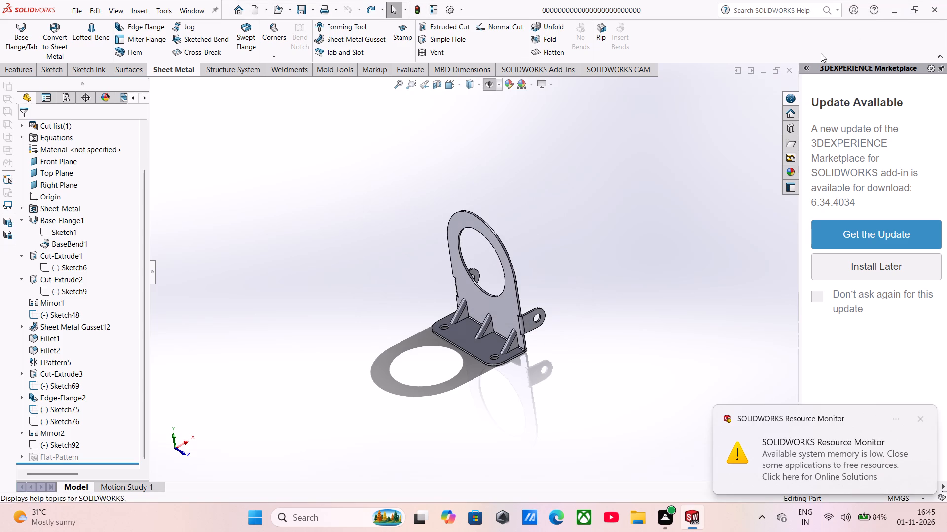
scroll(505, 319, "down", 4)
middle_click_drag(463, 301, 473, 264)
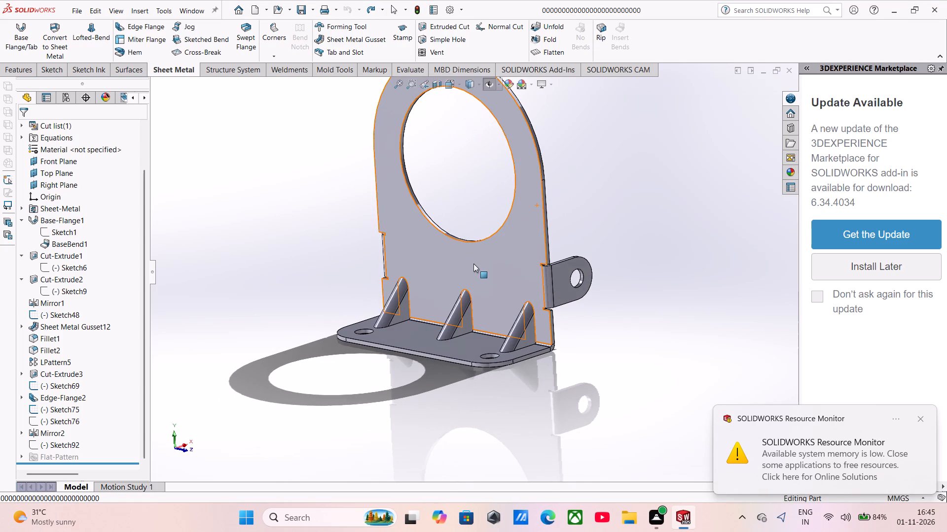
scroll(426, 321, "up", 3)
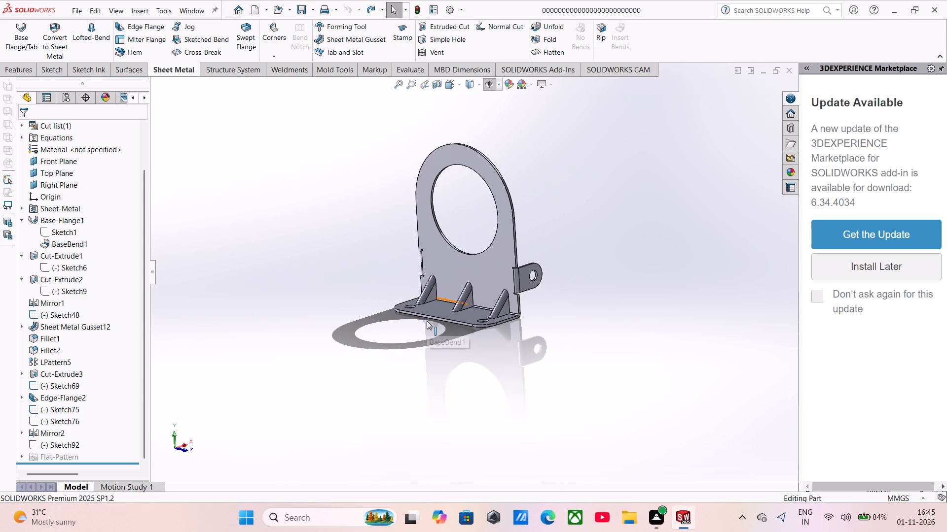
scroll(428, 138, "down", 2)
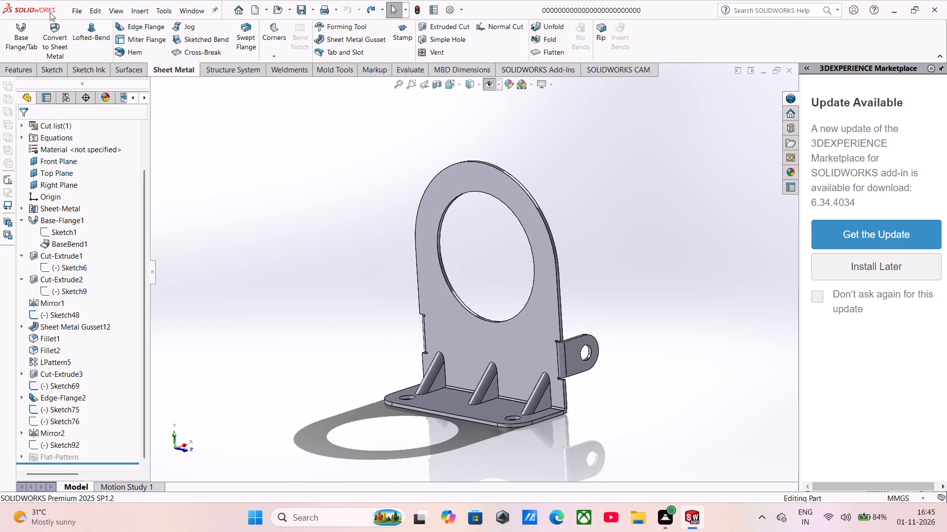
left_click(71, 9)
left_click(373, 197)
Sketch a horizontal line about 80 mm long on the upright plate's face, joining the two ends of its rounded top arc.
left_click(422, 225)
left_click(465, 195)
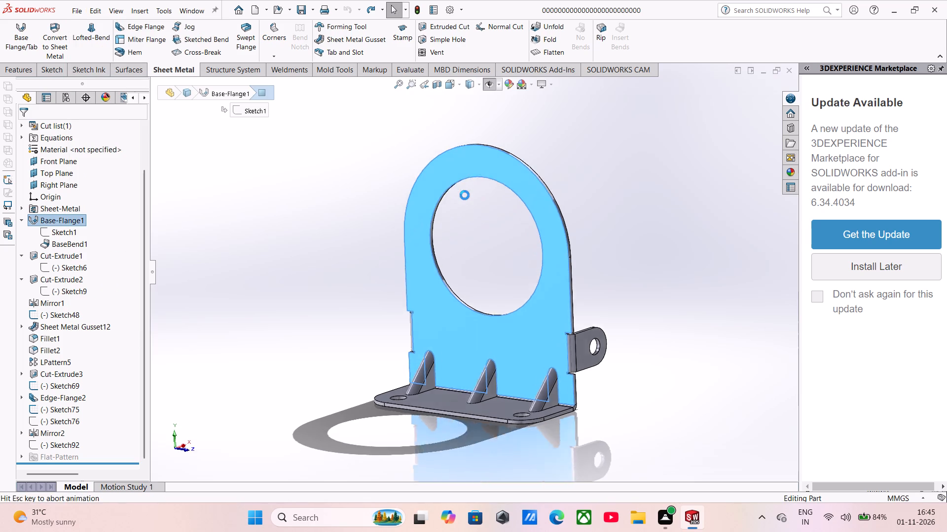
left_click(321, 192)
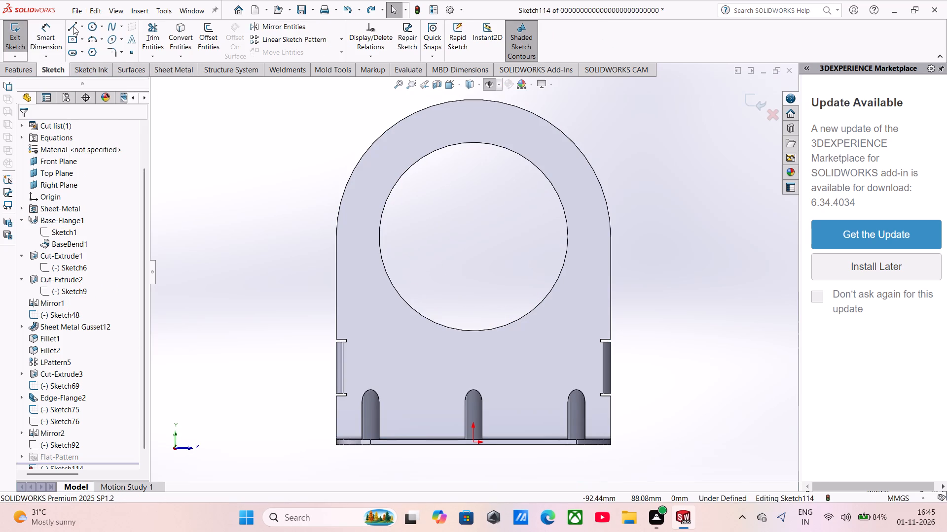
left_click(79, 25)
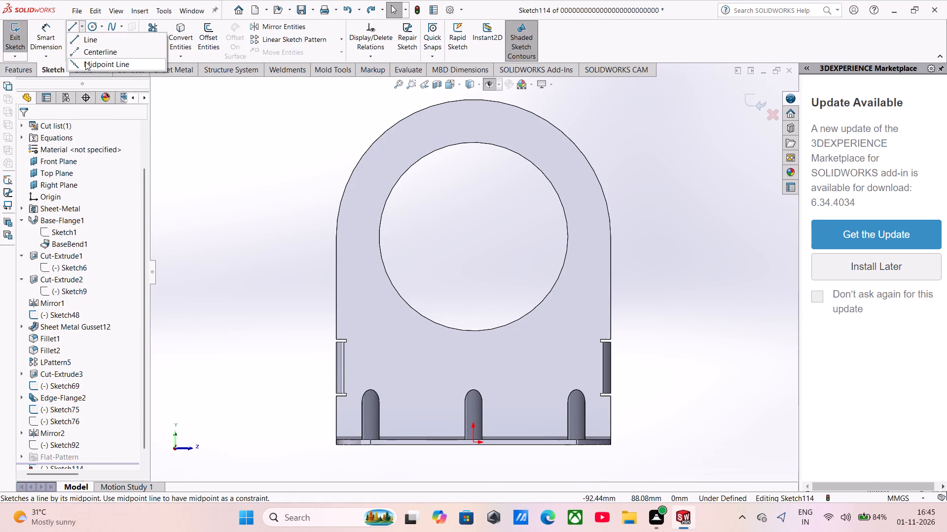
left_click(82, 41)
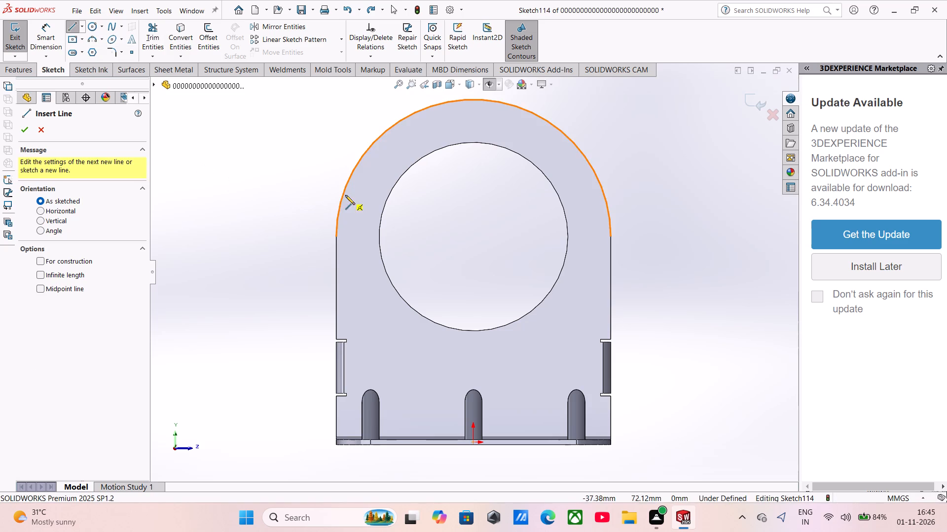
left_click(337, 234)
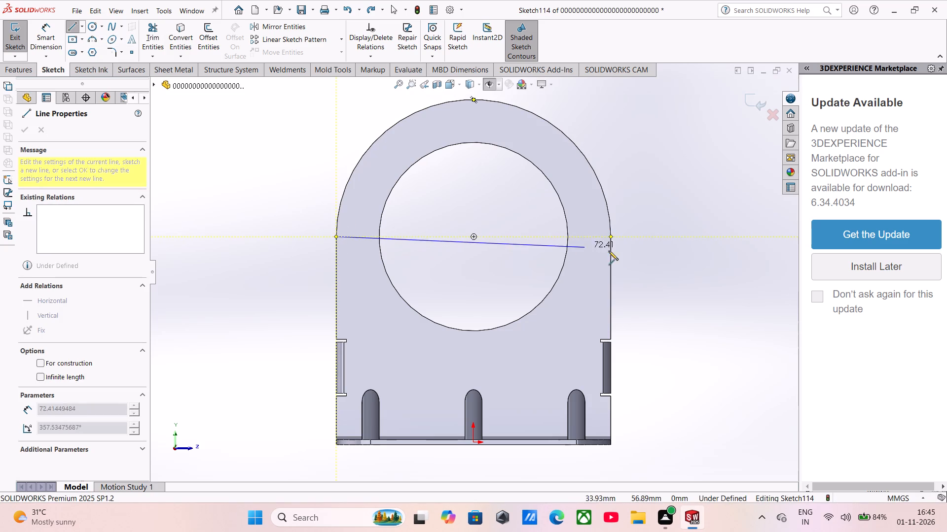
left_click(612, 237)
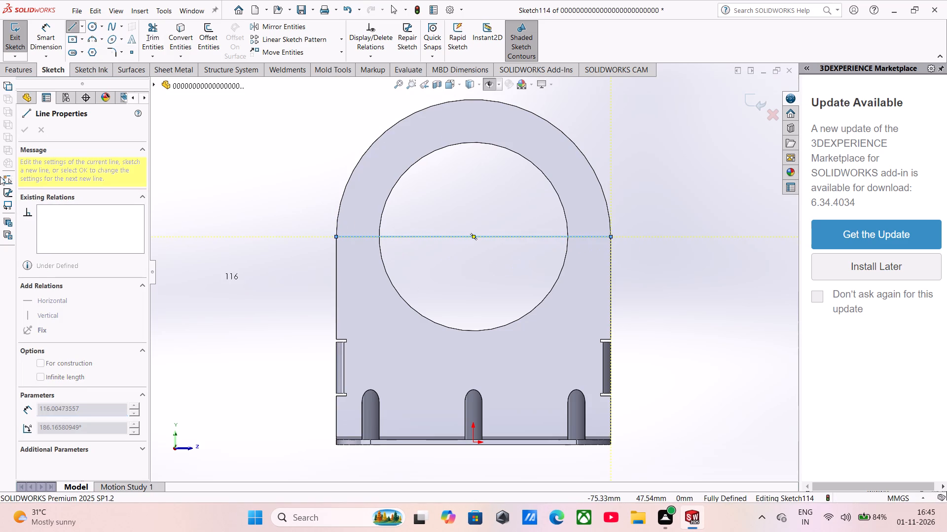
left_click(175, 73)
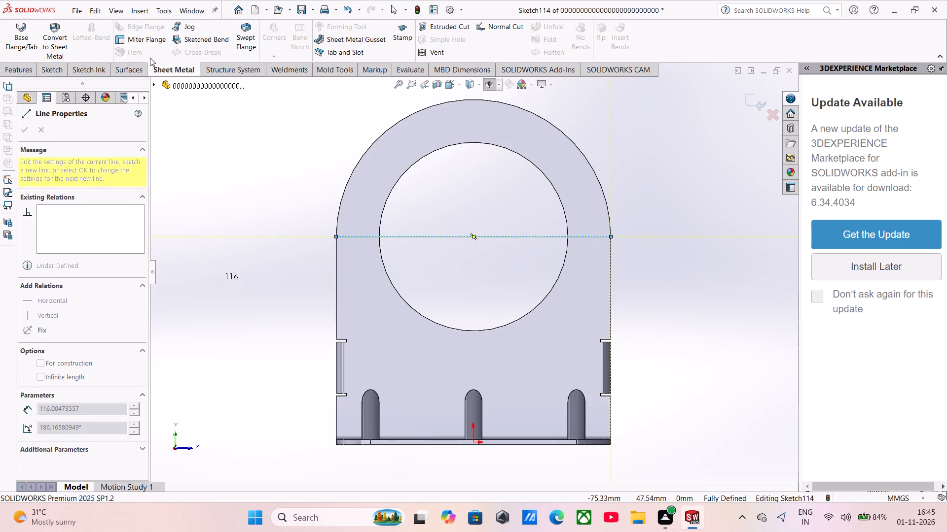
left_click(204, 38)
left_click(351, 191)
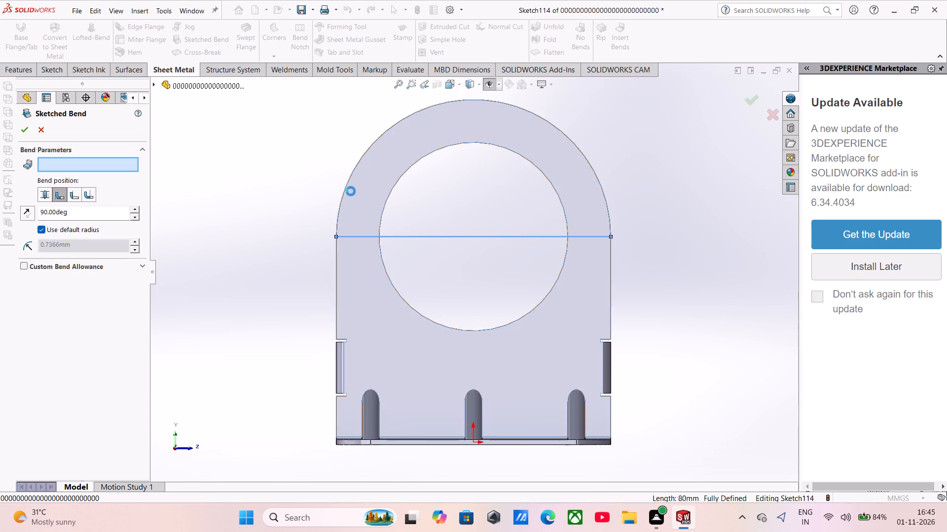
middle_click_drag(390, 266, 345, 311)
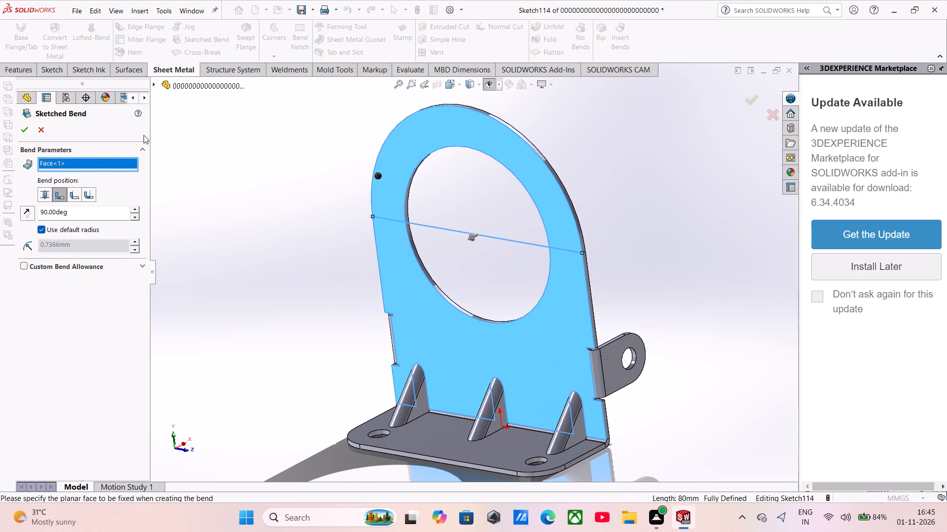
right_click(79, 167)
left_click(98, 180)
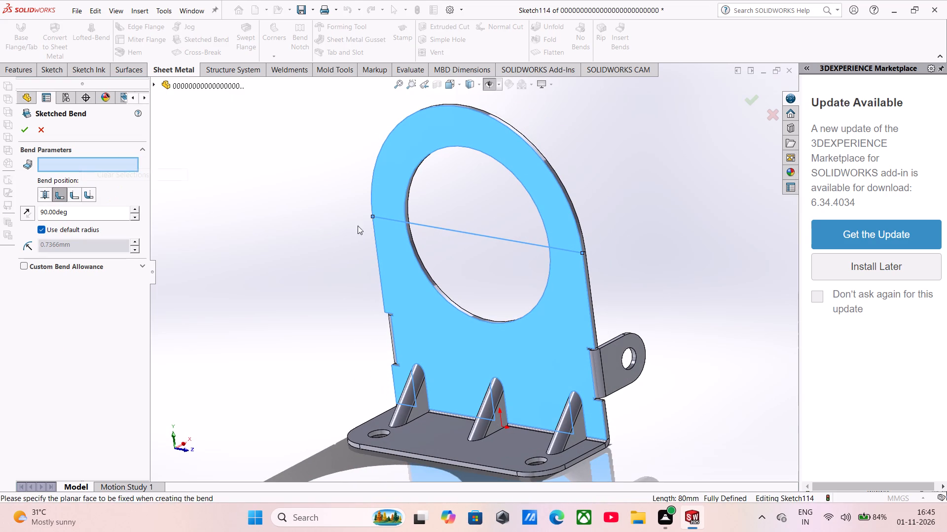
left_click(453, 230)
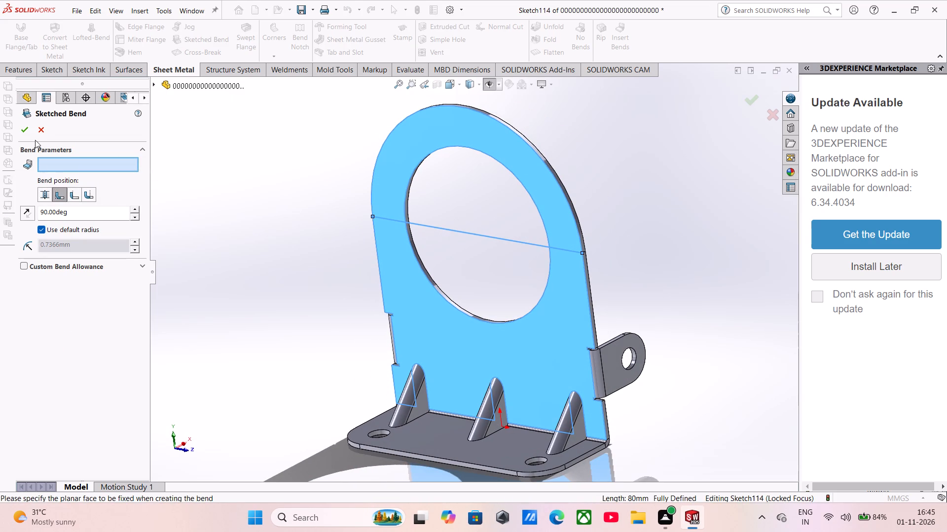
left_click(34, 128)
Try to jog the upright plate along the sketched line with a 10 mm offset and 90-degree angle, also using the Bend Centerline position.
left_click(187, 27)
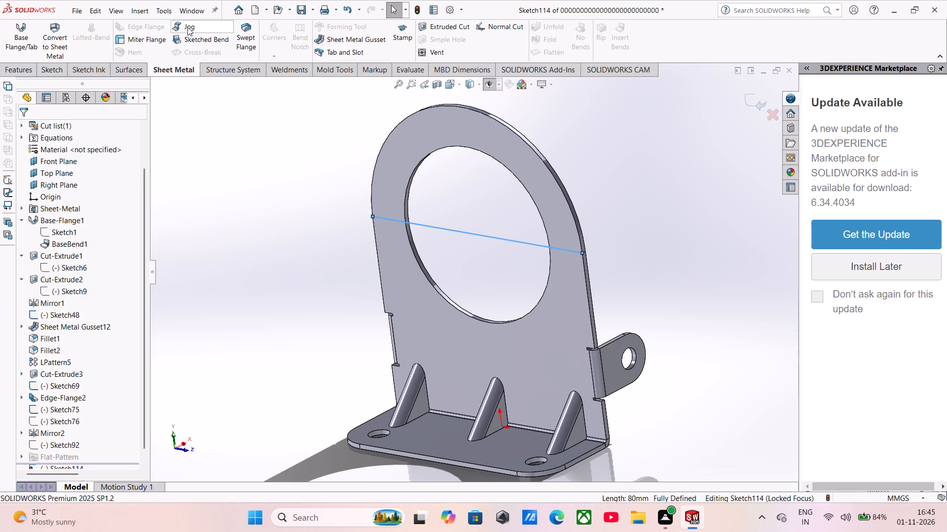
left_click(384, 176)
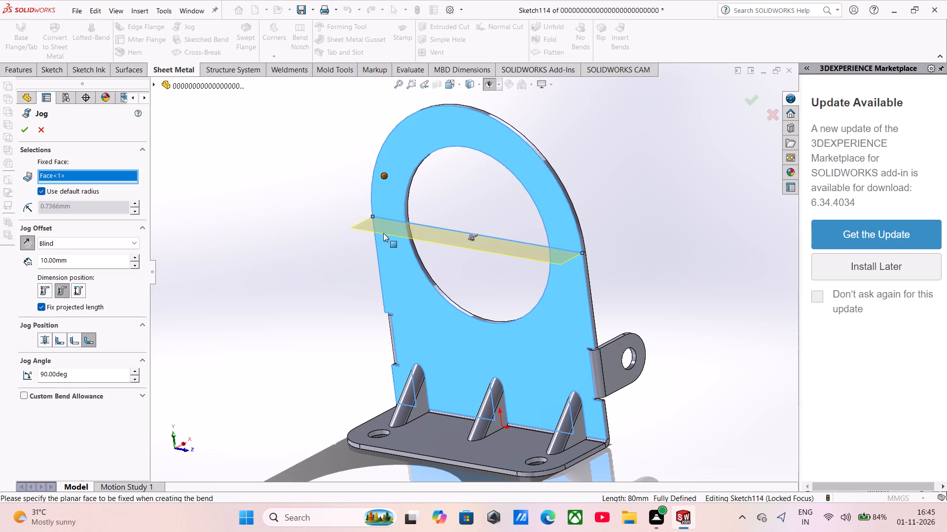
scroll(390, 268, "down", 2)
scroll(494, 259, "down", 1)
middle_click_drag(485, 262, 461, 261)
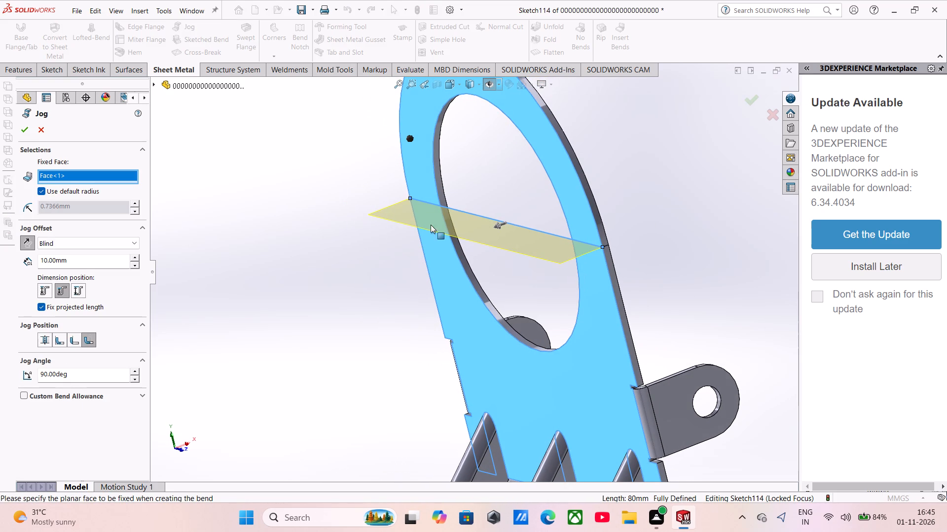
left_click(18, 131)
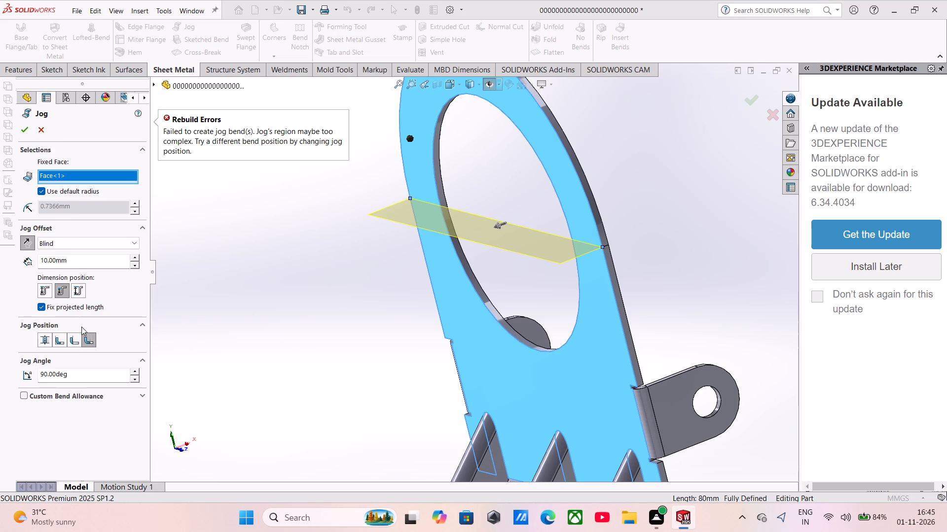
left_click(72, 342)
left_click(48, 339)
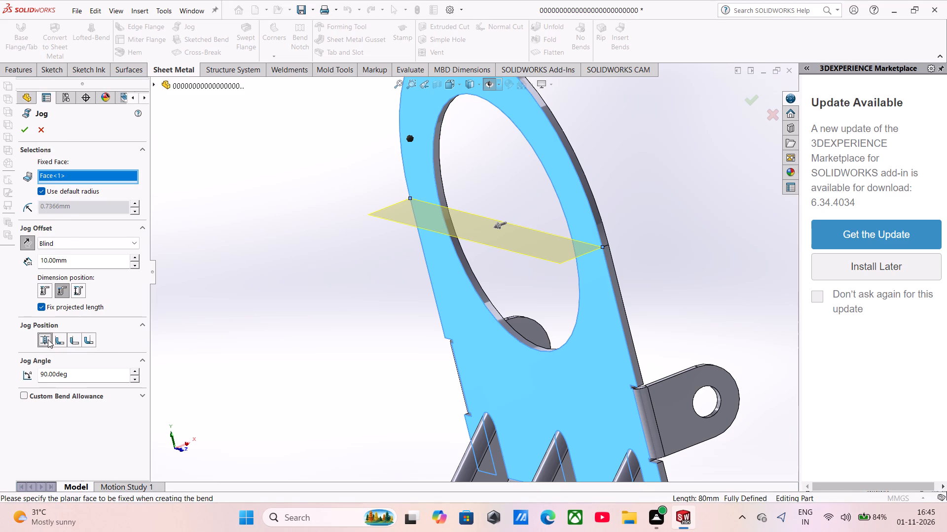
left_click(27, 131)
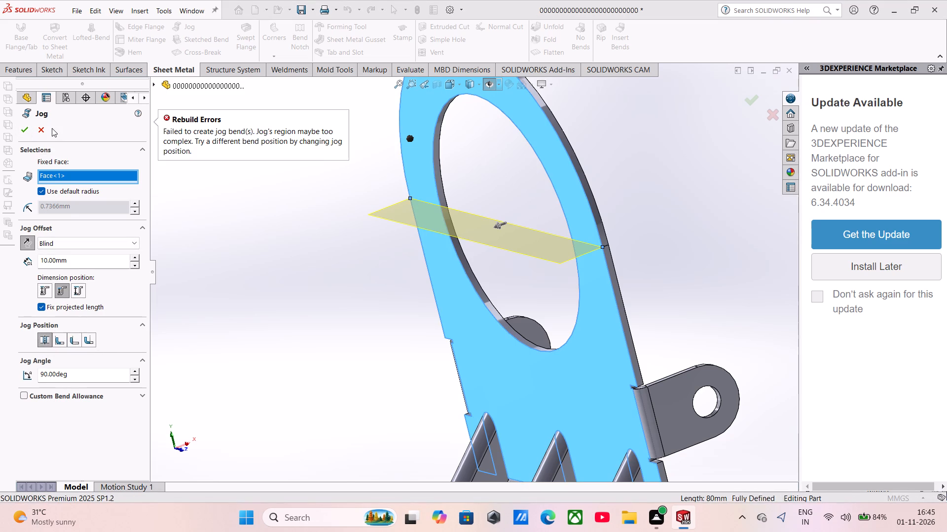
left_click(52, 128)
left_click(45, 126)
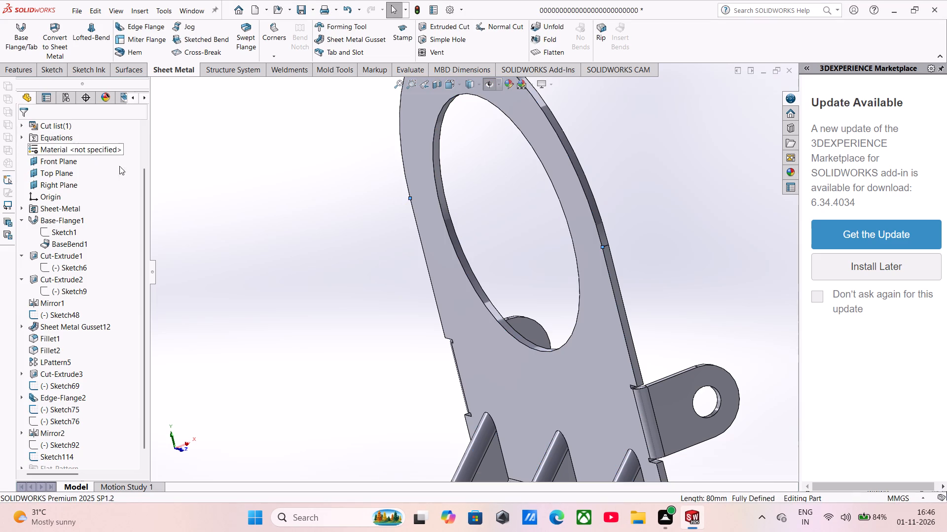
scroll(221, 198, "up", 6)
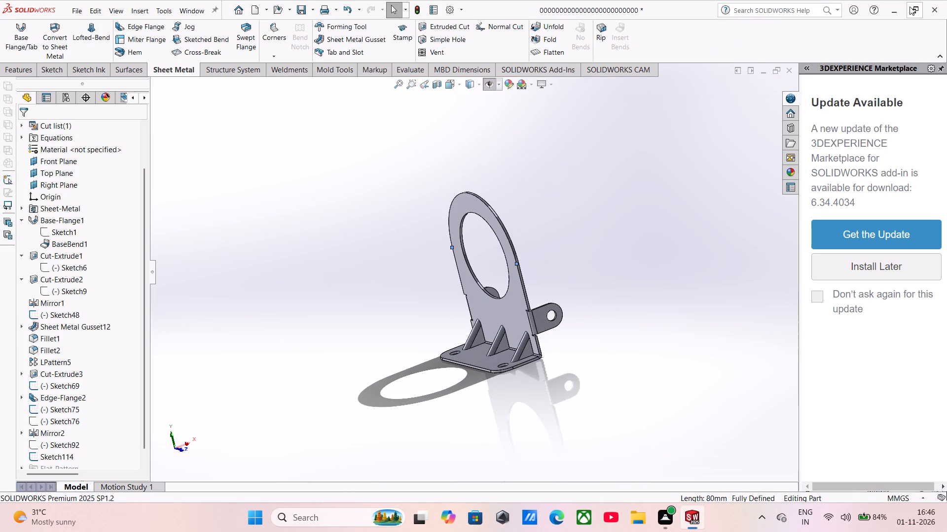